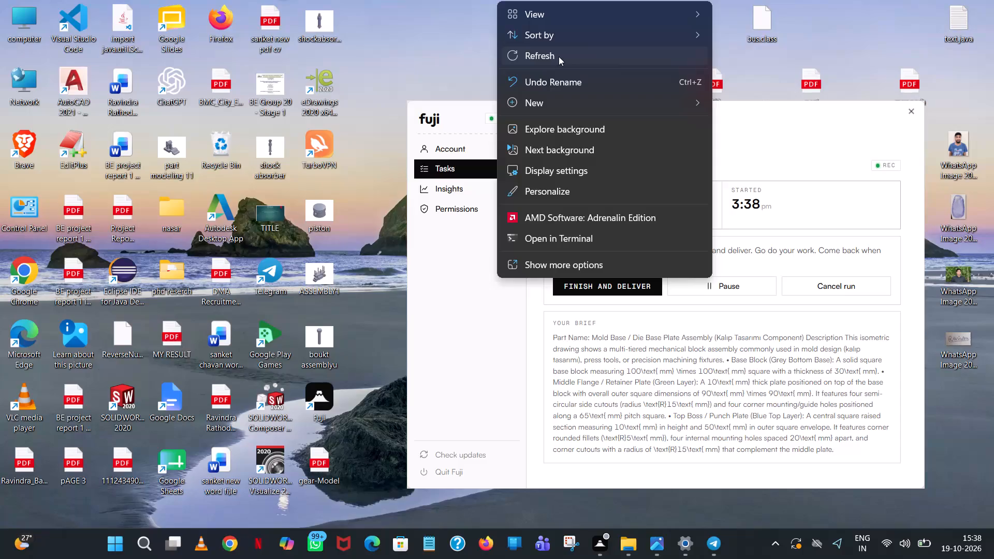
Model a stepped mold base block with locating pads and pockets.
Refresh the desktop and launch SOLIDWORKS 2020.
left_click(561, 62)
double_click(122, 395)
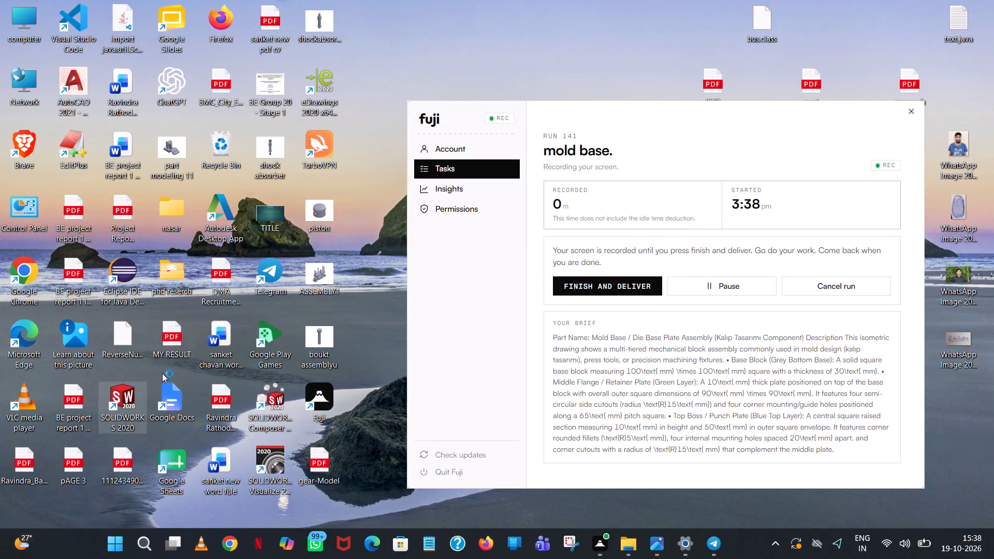
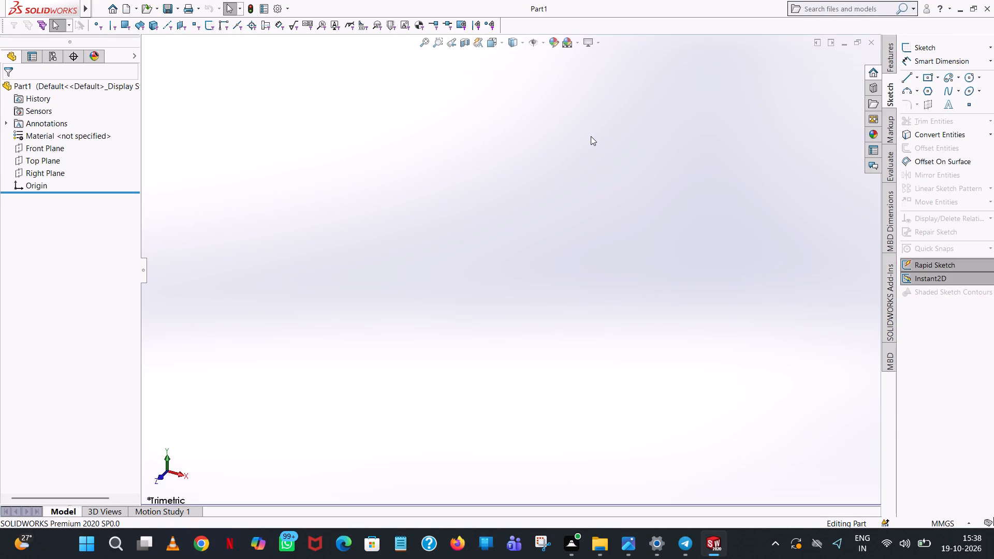
Start a sketch on the Front Plane and draw a 50 mm horizontal line from the origin along positive X.
left_click(47, 145)
left_click(62, 127)
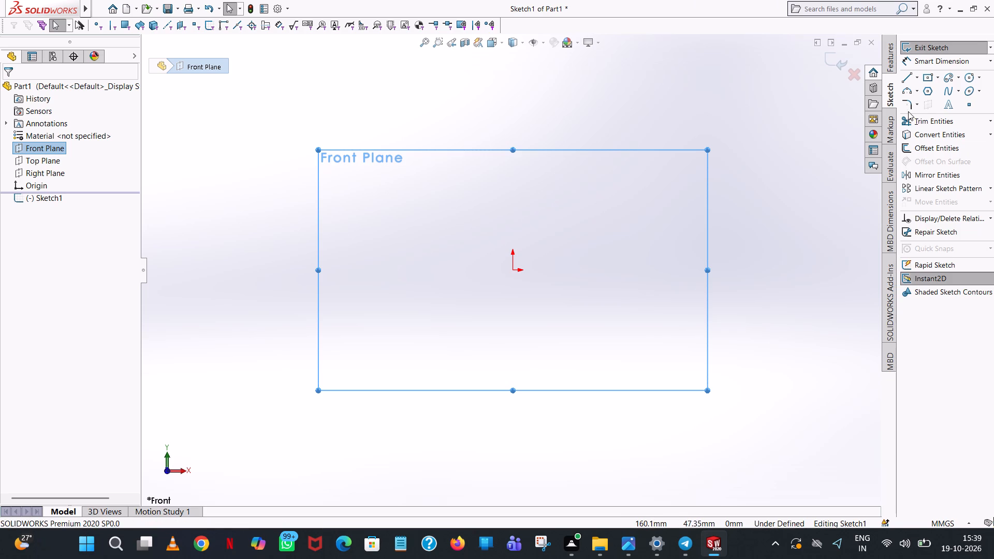
left_click(908, 81)
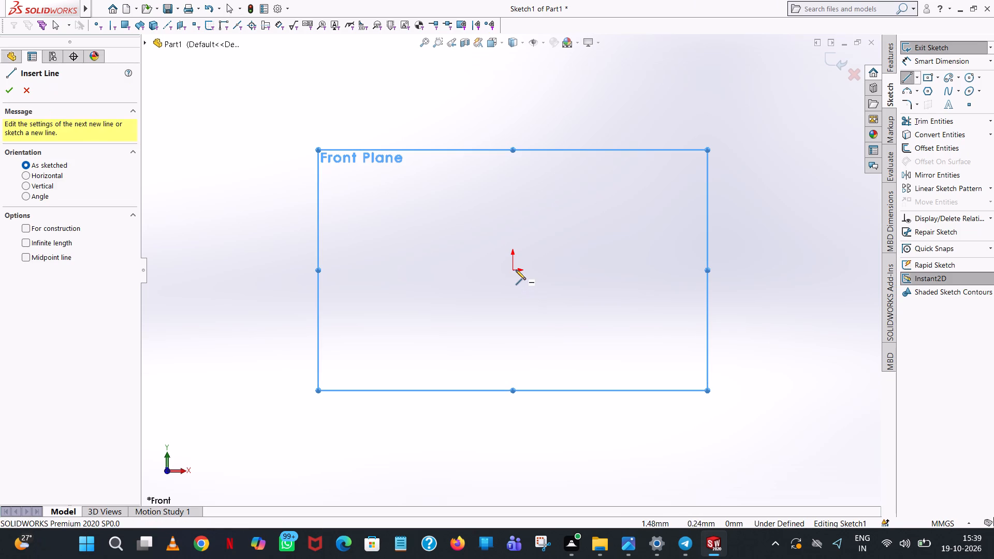
left_click(516, 270)
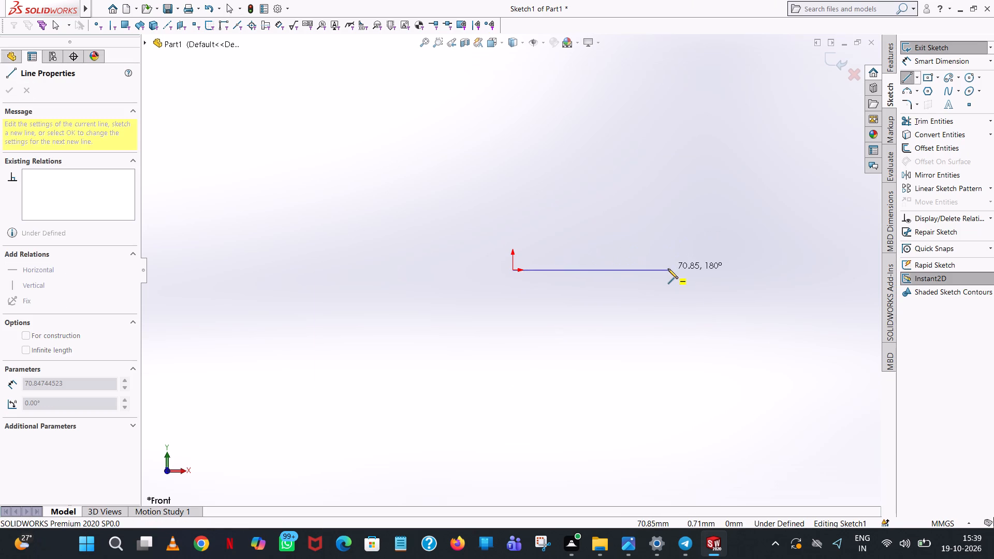
left_click(668, 269)
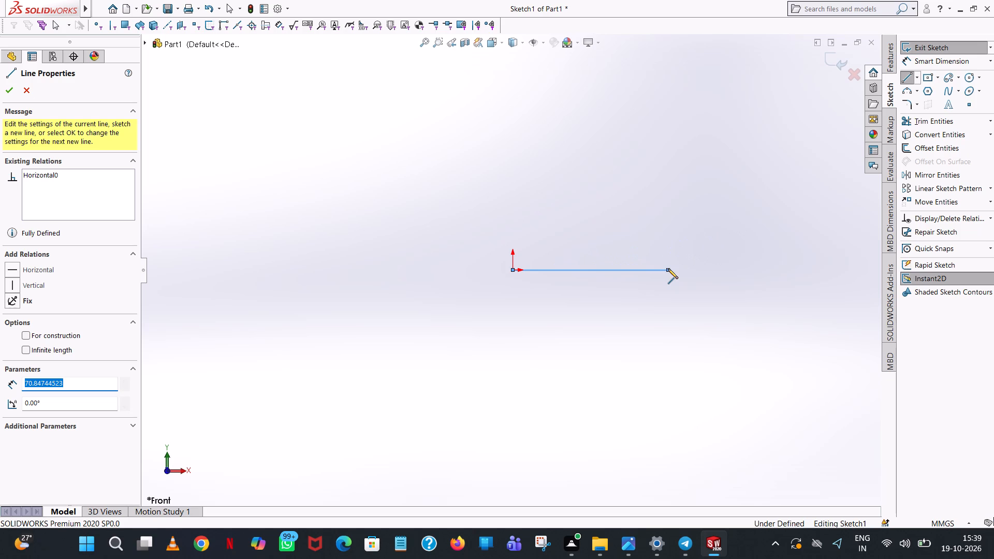
type("50")
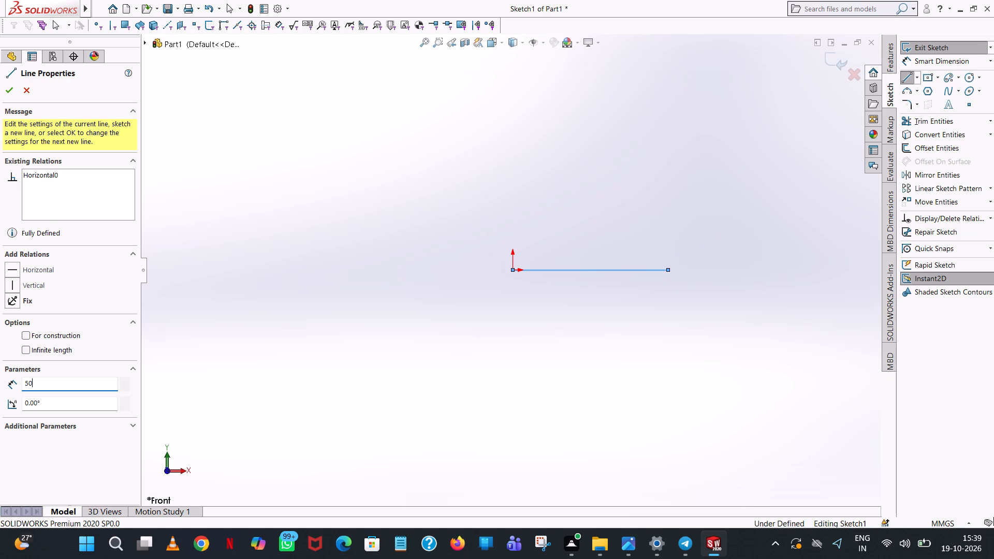
key("Return")
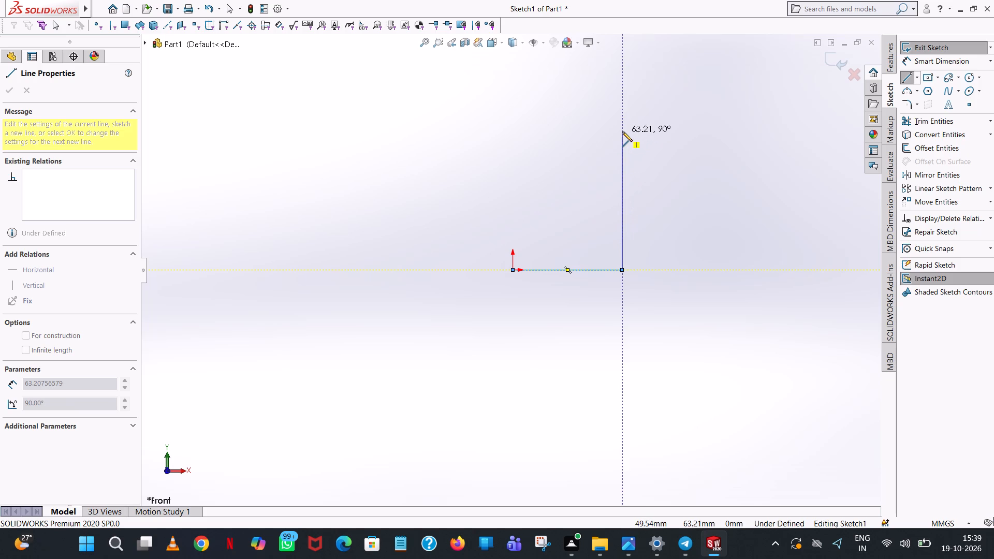
Continue the line chain with a 45 mm vertical line upward and a 100 mm horizontal line toward negative X.
left_click(622, 131)
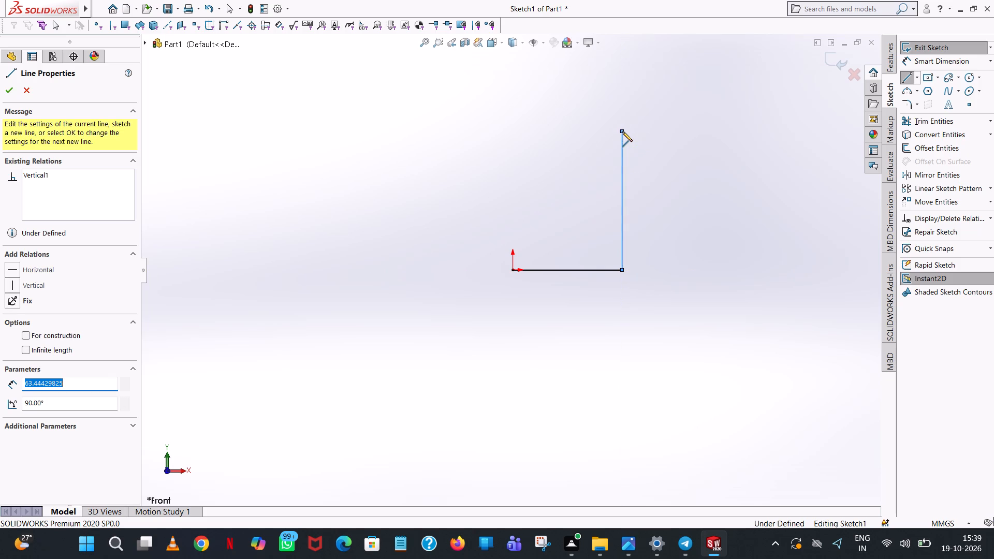
type("45")
key("Return")
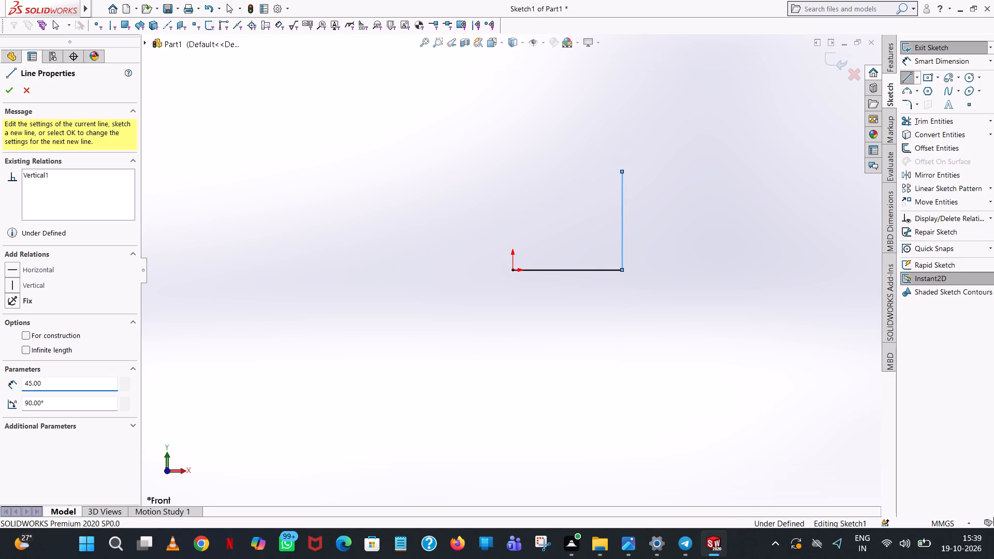
left_click(327, 172)
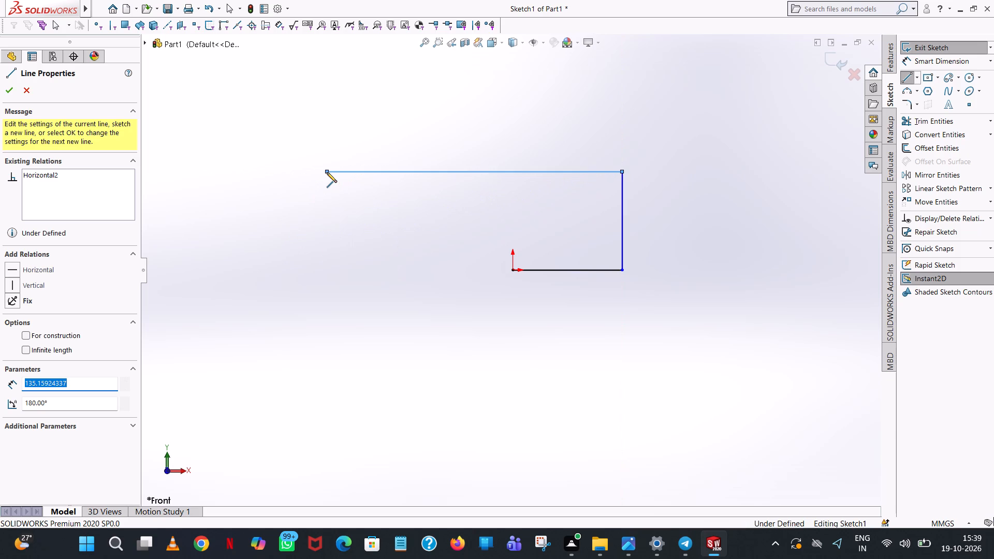
key("1")
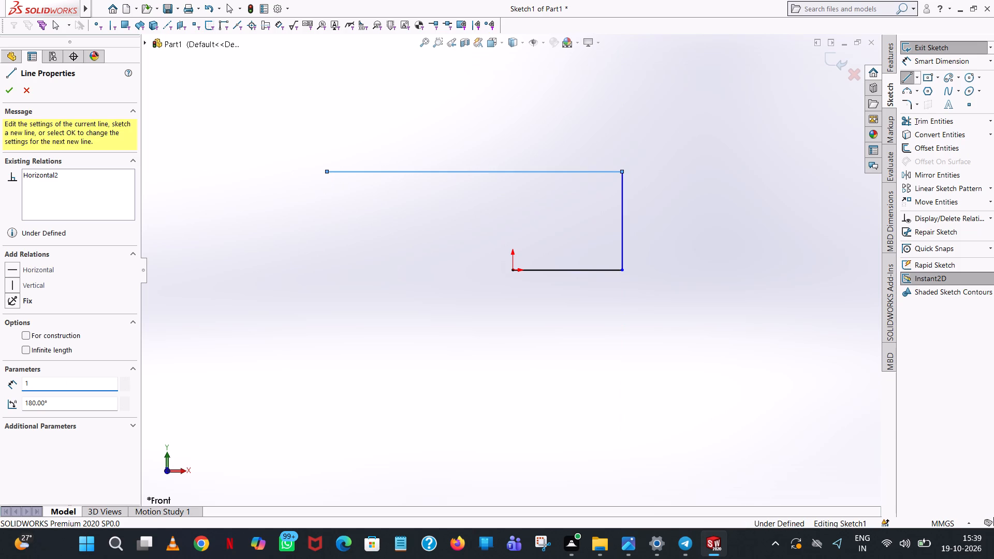
type("00")
key("Return")
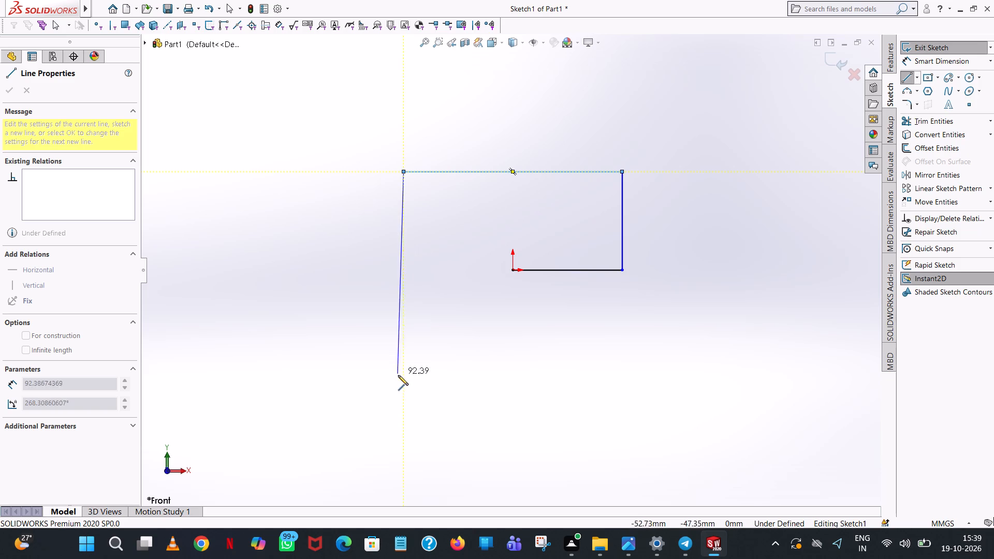
Draw a vertical line down from the free end of the 100 mm line and set its length to 90 mm.
left_click(404, 388)
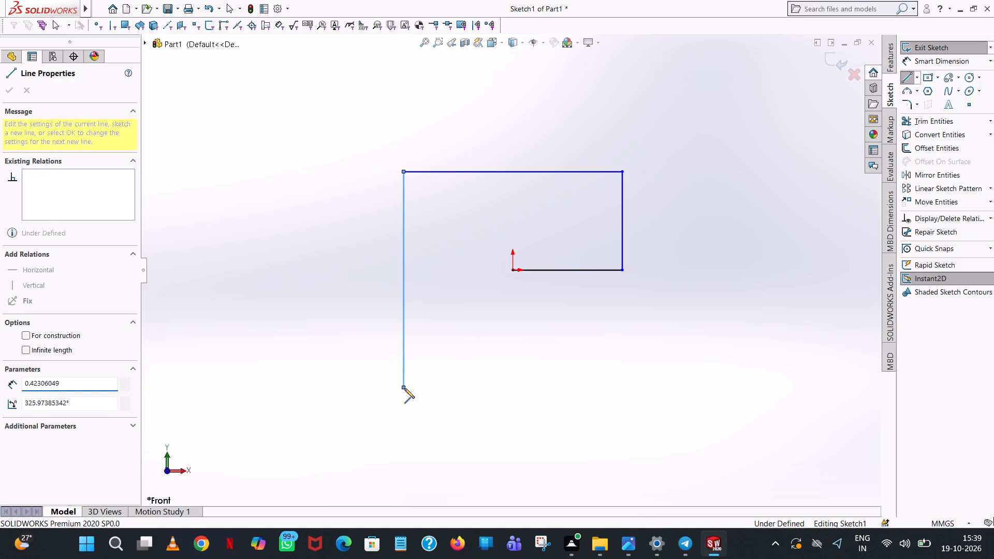
right_click(403, 389)
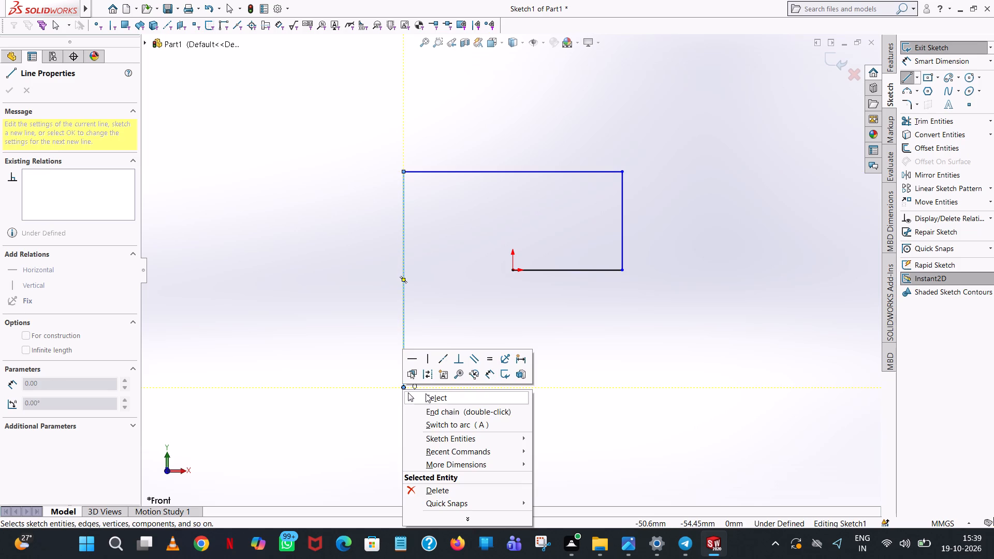
left_click(426, 393)
left_click(406, 321)
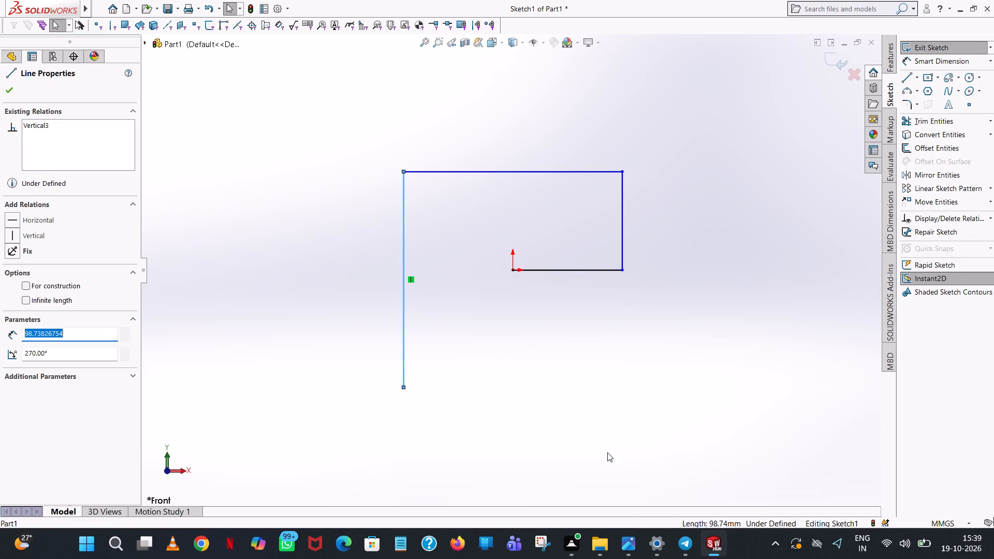
type("90")
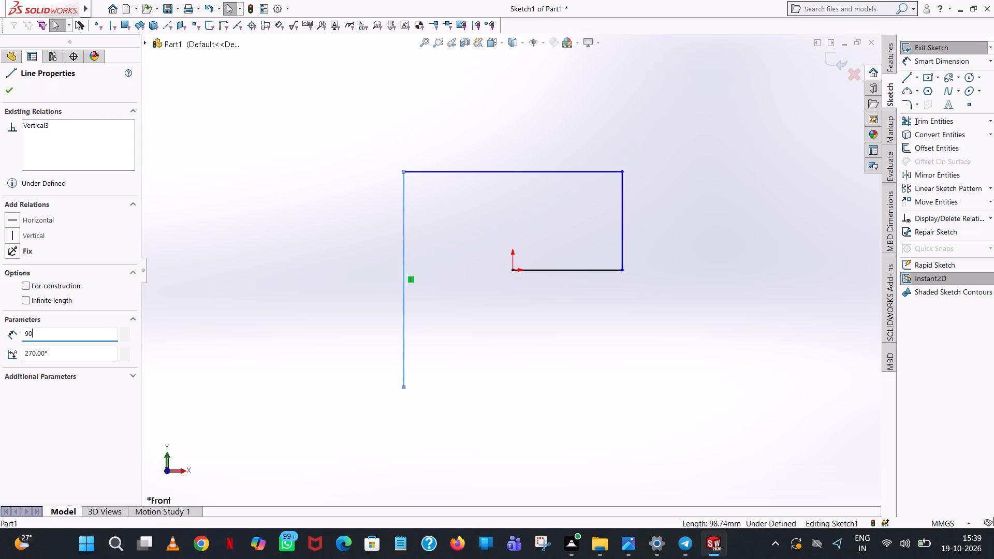
key("Return")
scroll(607, 453, "up", 3)
left_click(694, 311)
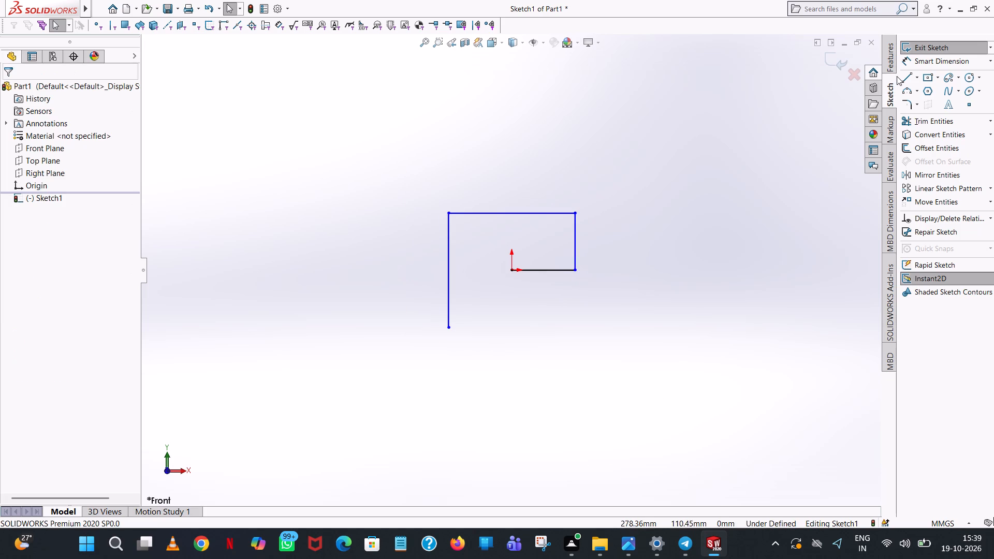
Close the rectangle with a 100 mm horizontal bottom line and a 45 mm vertical line up to the 50 mm line's outer end.
left_click(901, 76)
left_click(447, 330)
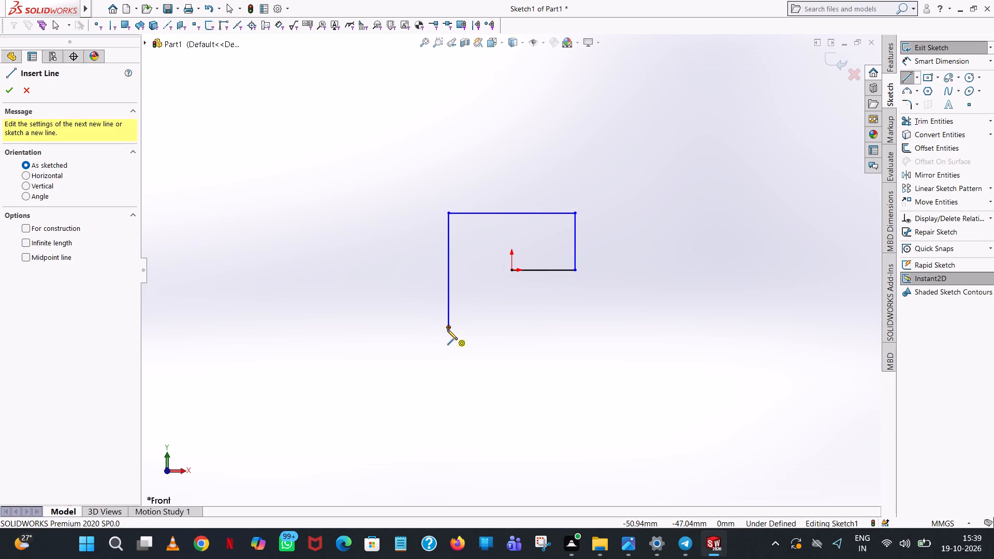
left_click(575, 326)
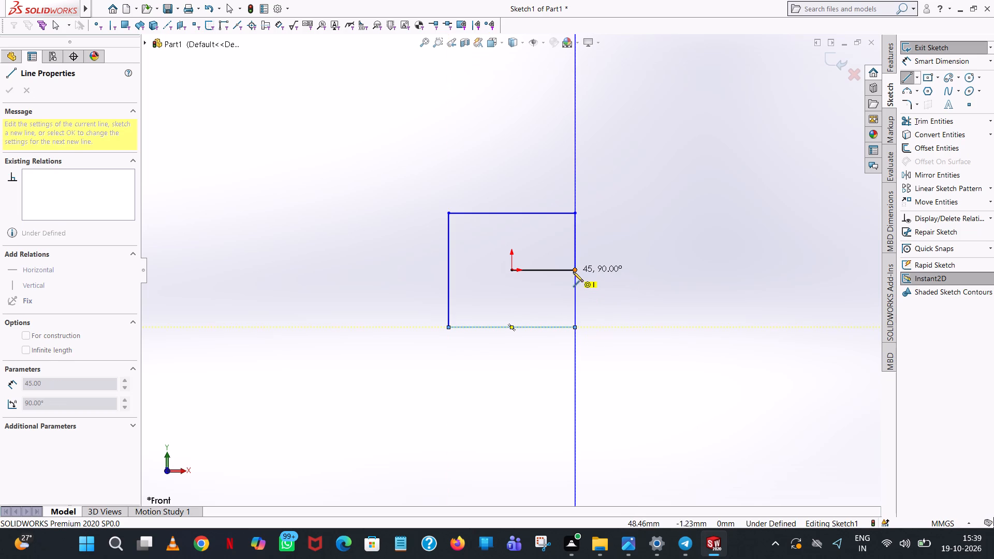
left_click(575, 269)
right_click(575, 269)
left_click(596, 275)
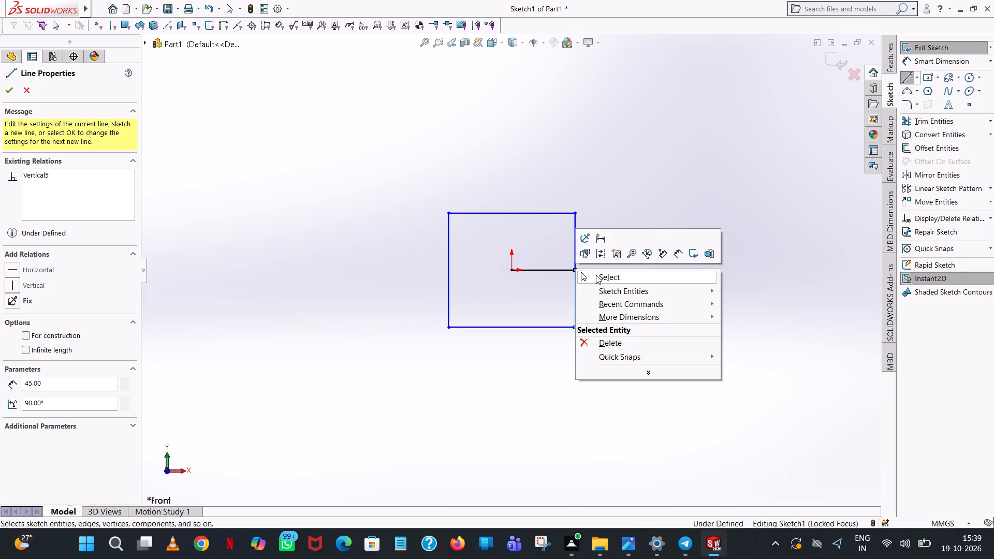
Trim away the horizontal line between the origin and the rectangle's side.
left_click(950, 126)
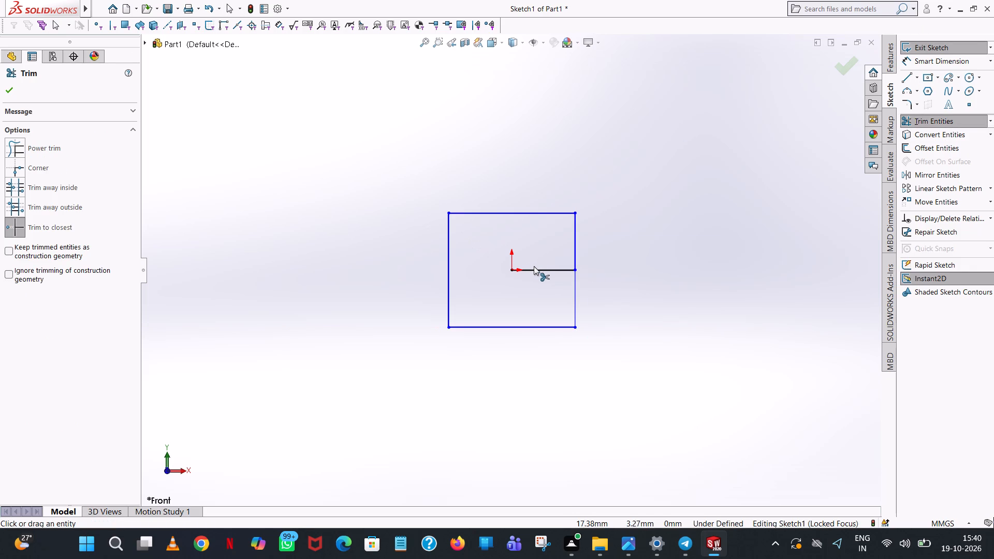
left_click(532, 271)
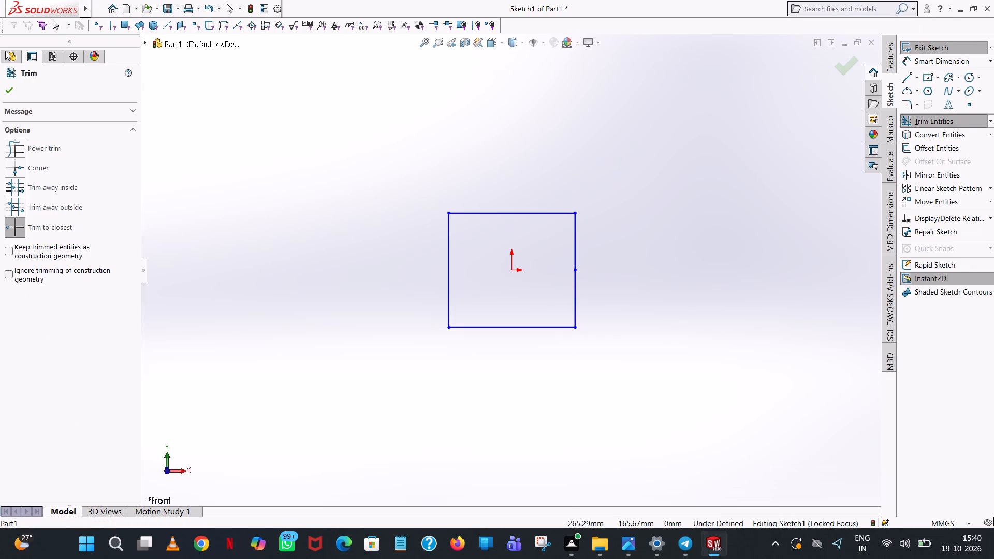
left_click(12, 90)
left_click(651, 166)
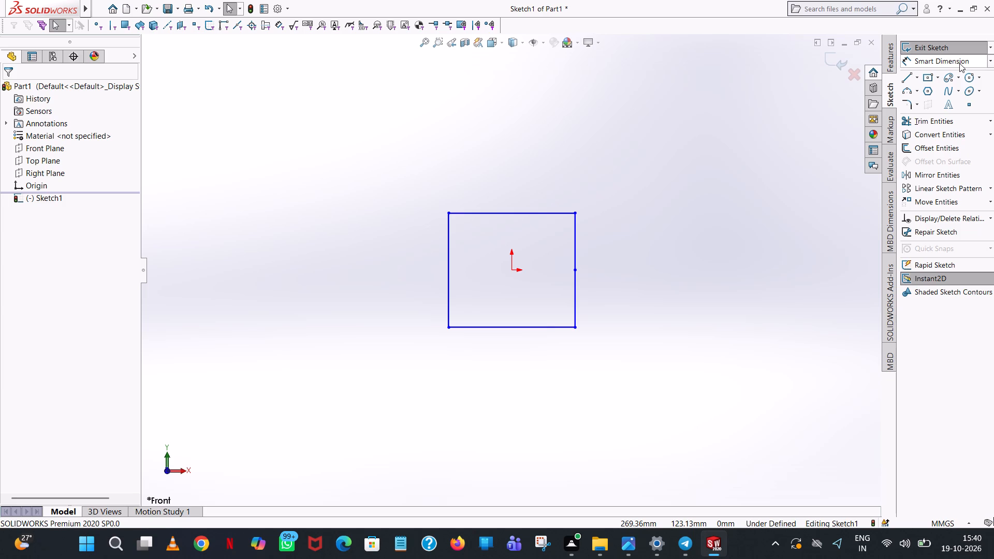
Dimension the rectangle's left side at 90 mm and its top edge at 100 mm.
left_click(932, 65)
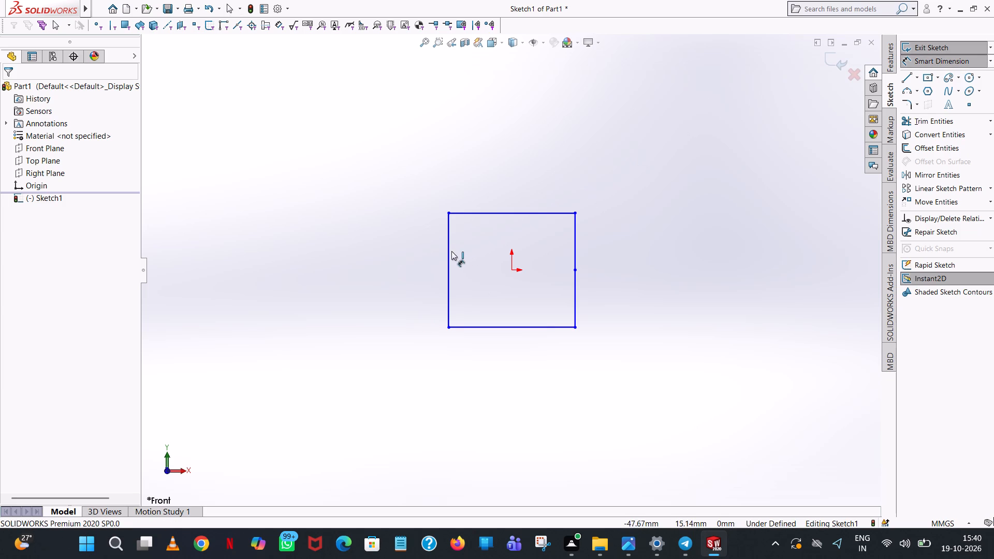
left_click(451, 251)
left_click(320, 248)
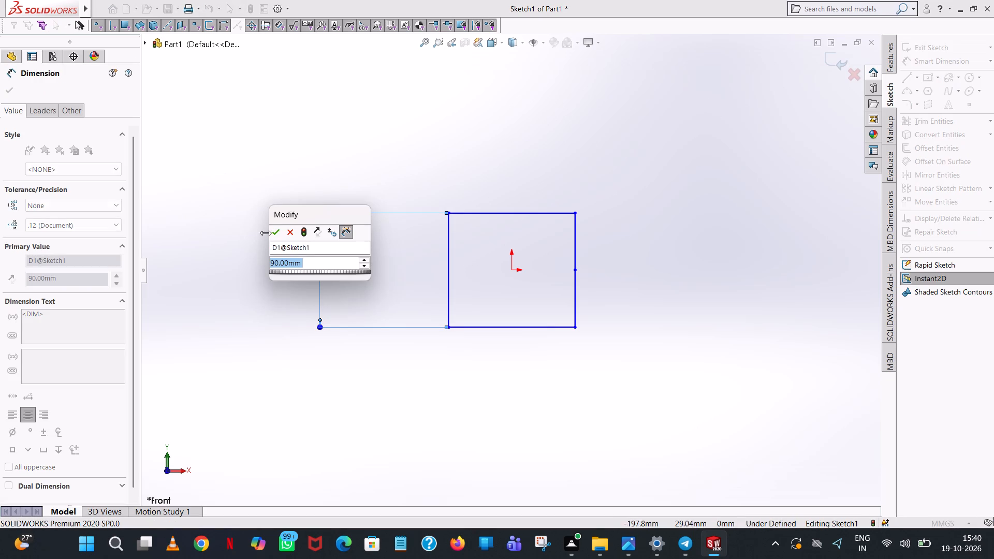
left_click(274, 231)
left_click(502, 133)
left_click(513, 213)
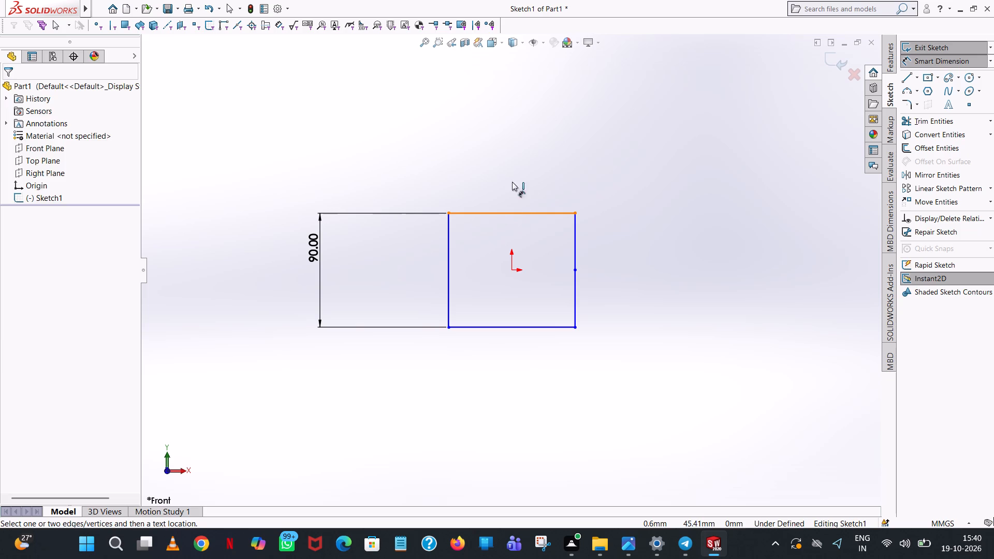
left_click(509, 142)
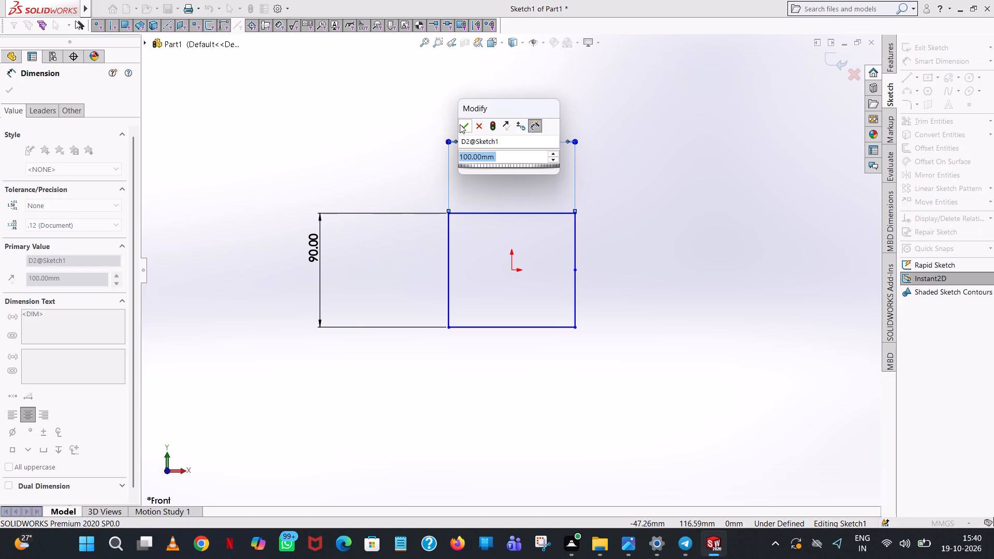
left_click(461, 125)
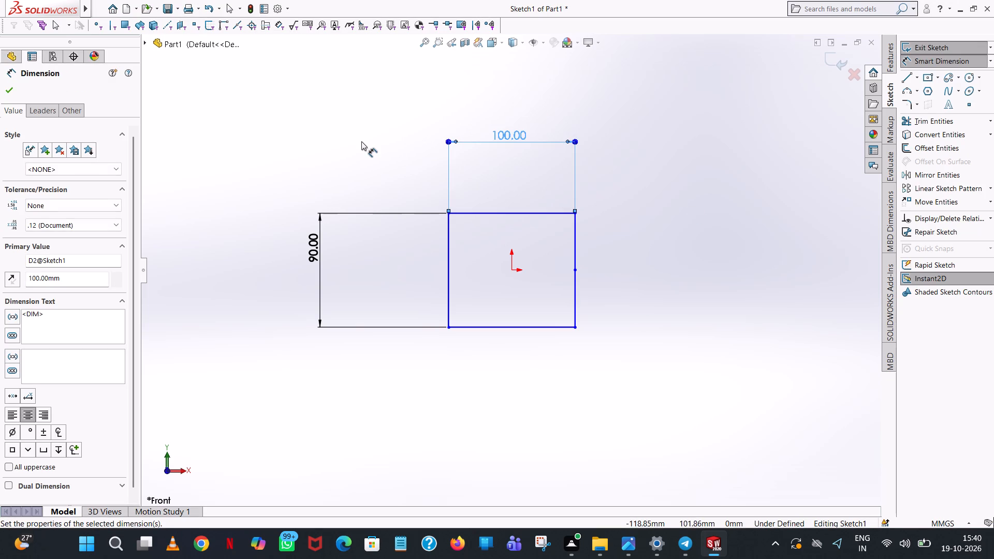
left_click(364, 141)
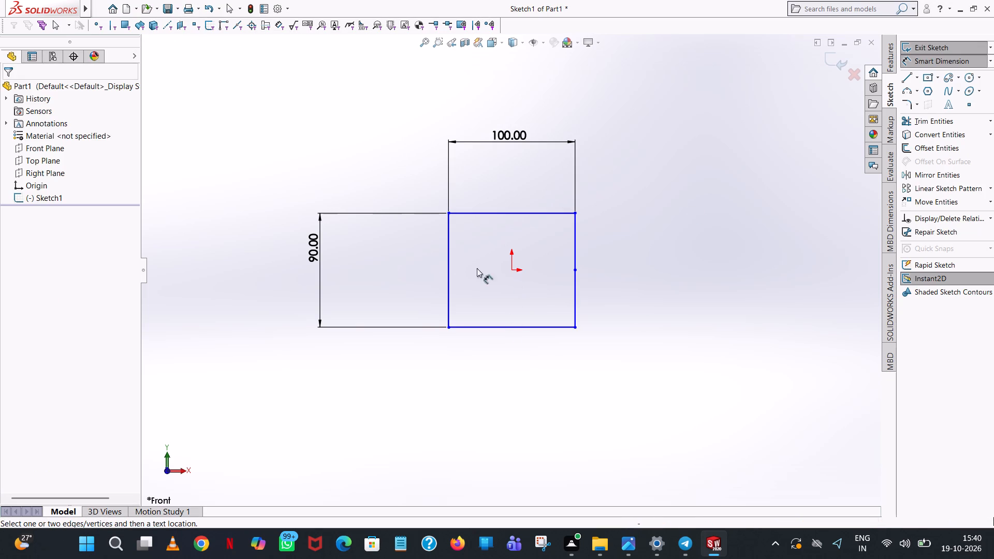
Dimension the origin's position in the rectangle, 50 mm from the left side and 45 mm from the top edge.
left_click(450, 262)
left_click(514, 271)
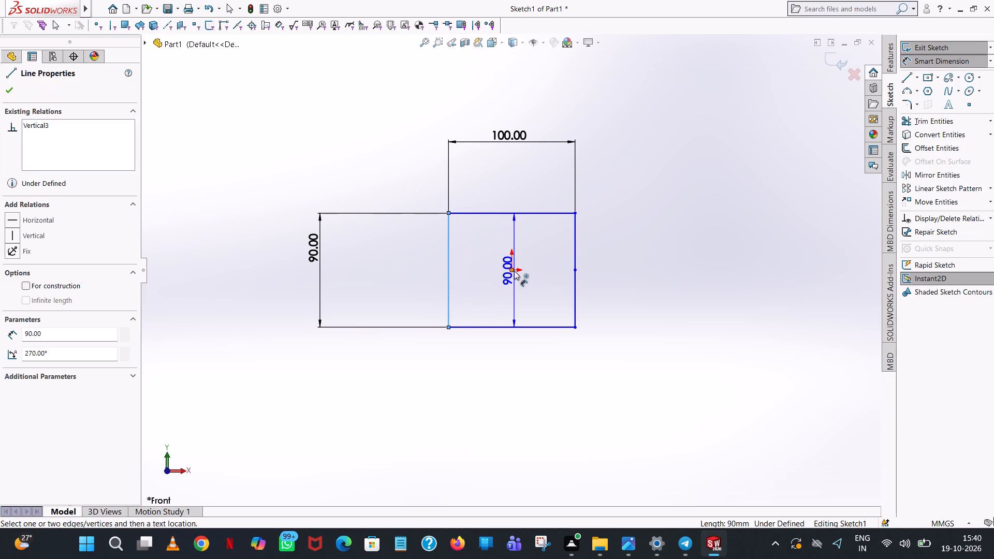
left_click(491, 418)
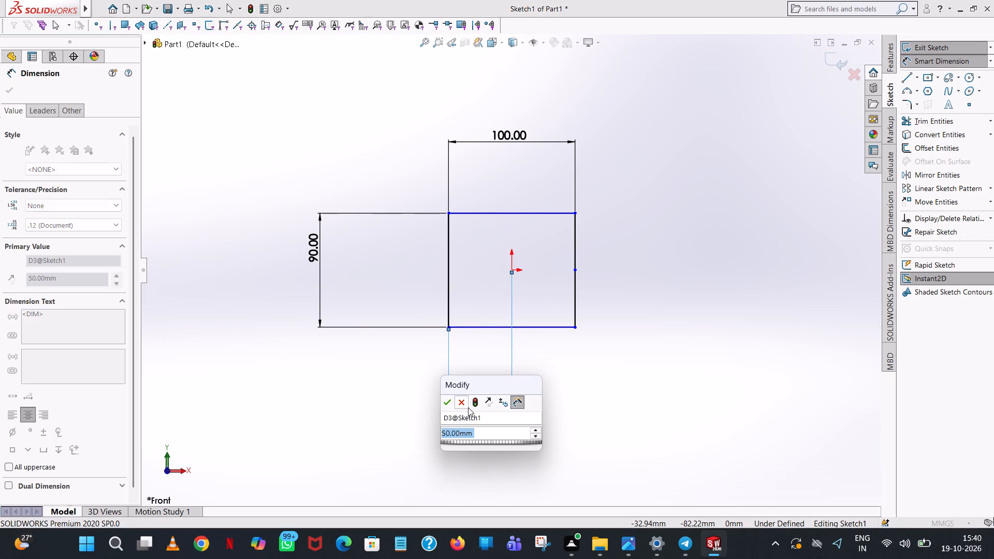
left_click(443, 402)
left_click(701, 287)
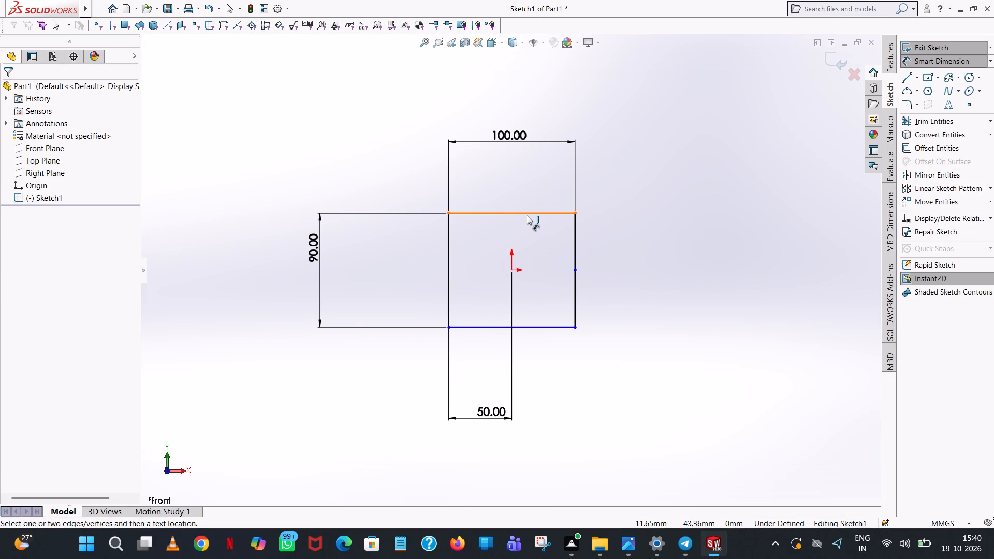
left_click(527, 215)
left_click(513, 272)
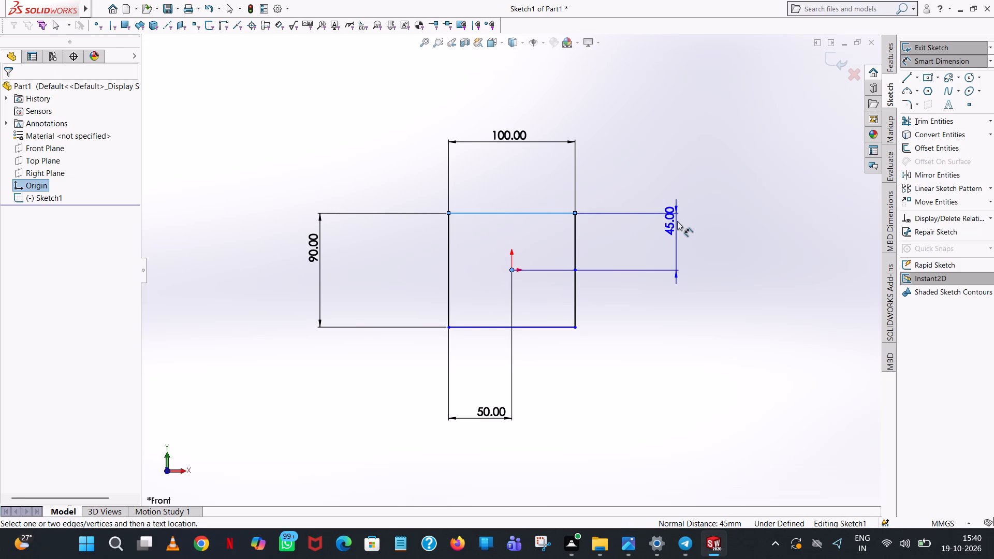
left_click(677, 221)
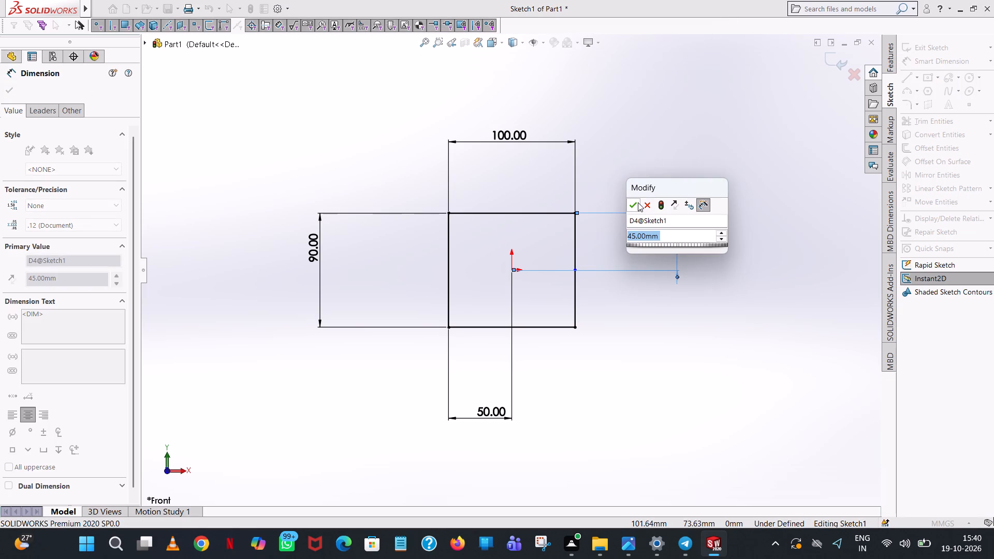
left_click(638, 202)
left_click(660, 125)
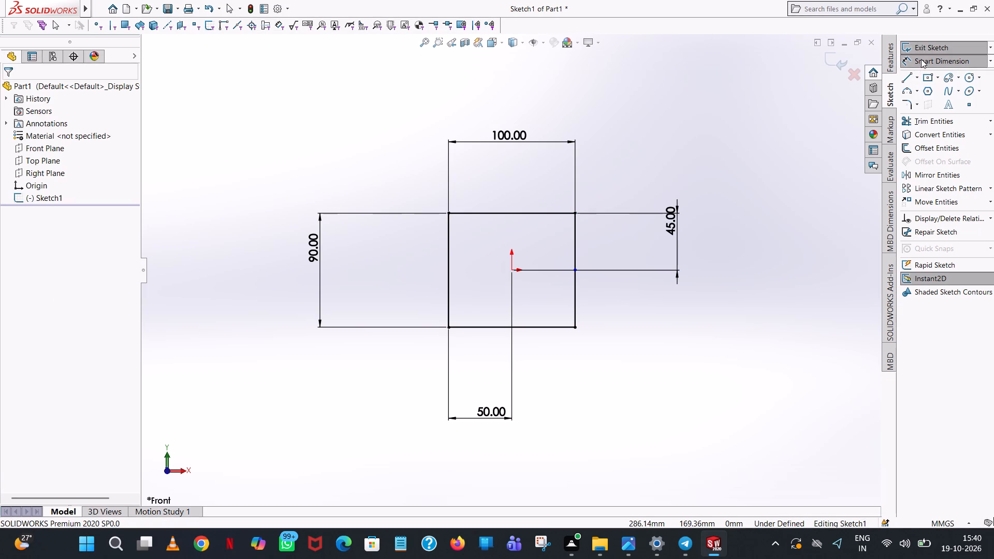
Extrude the base rectangle sketch 30 mm with the Mid Plane end condition.
left_click(889, 50)
left_click(970, 50)
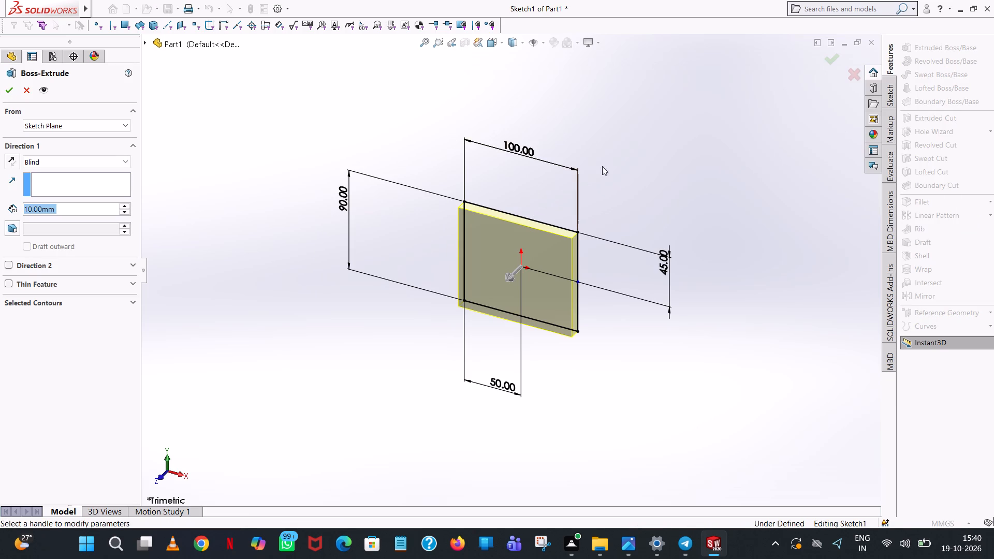
middle_click_drag(617, 168, 557, 273)
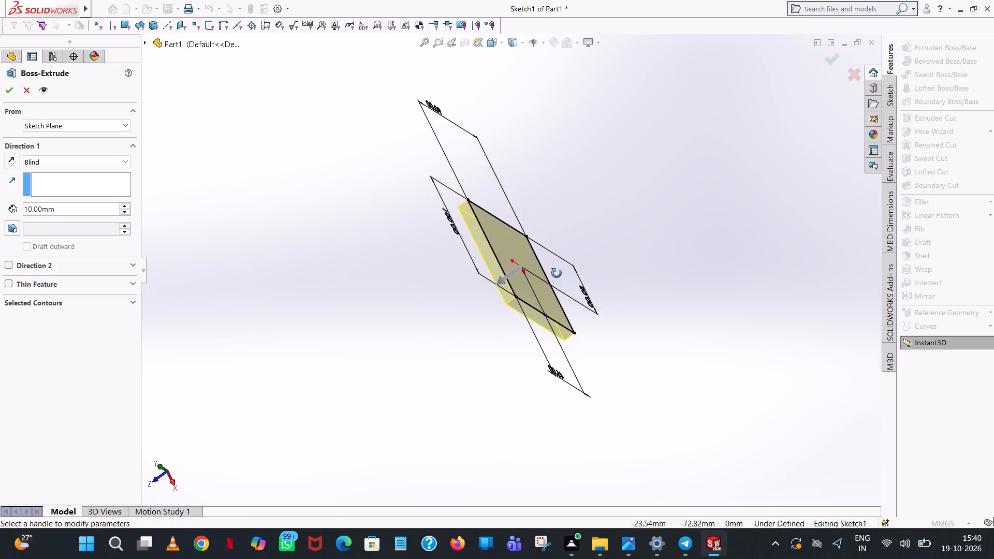
middle_click_drag(557, 273, 590, 144)
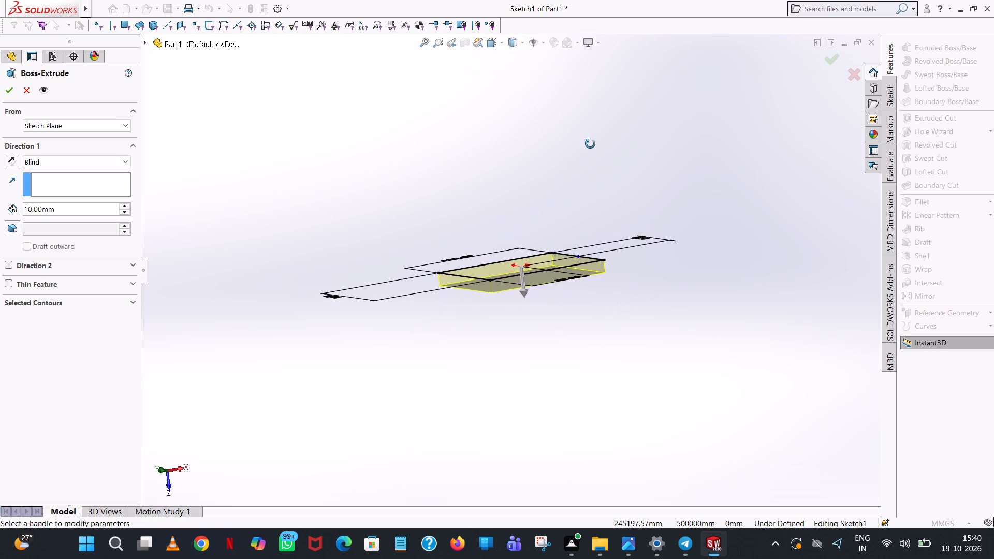
middle_click_drag(590, 144, 608, 136)
scroll(608, 137, "up", 1)
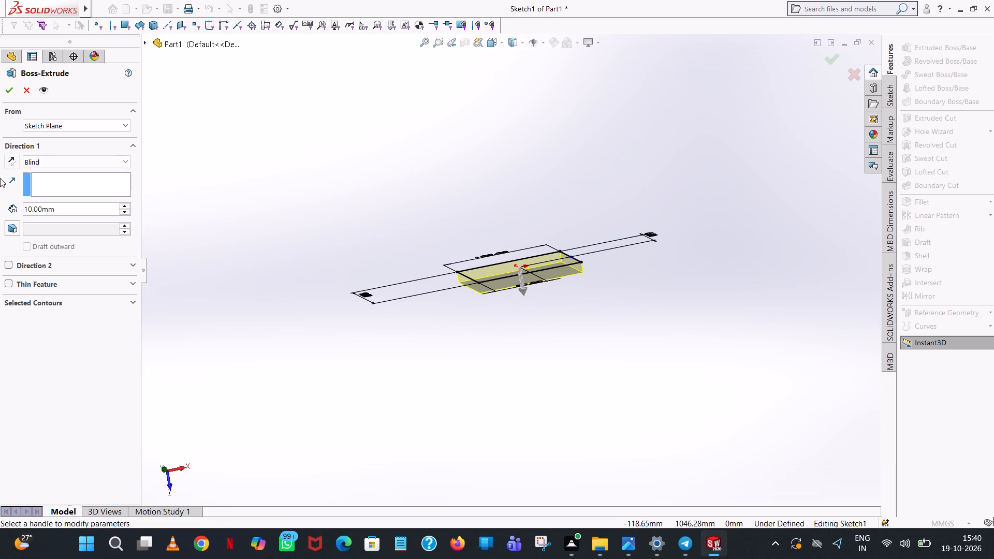
left_click(49, 160)
left_click(33, 221)
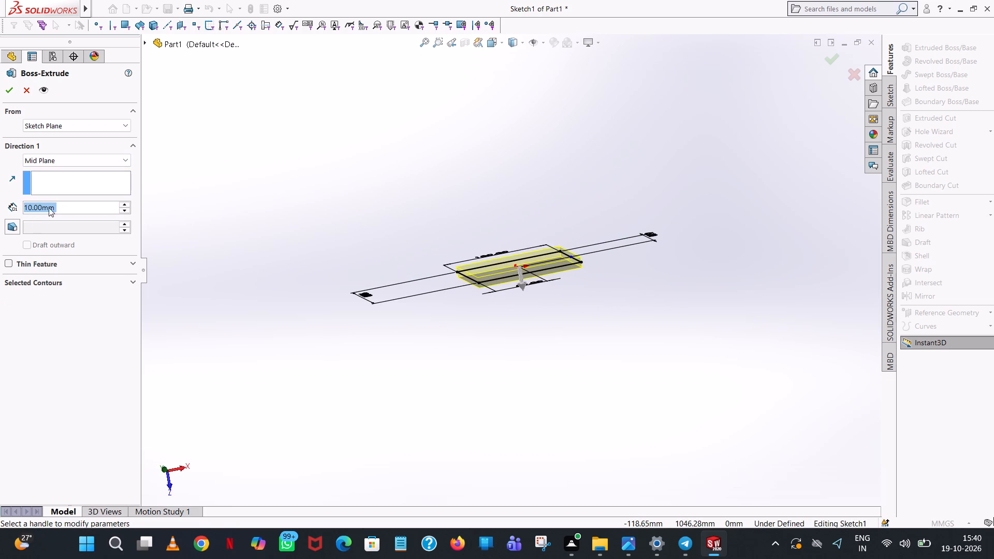
left_click(123, 201)
double_click(124, 205)
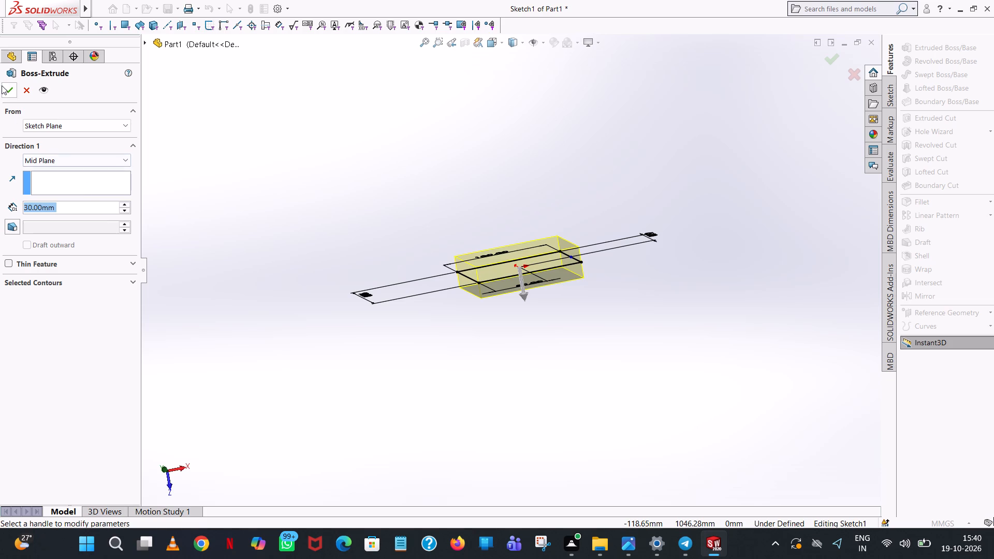
left_click(2, 88)
left_click(283, 159)
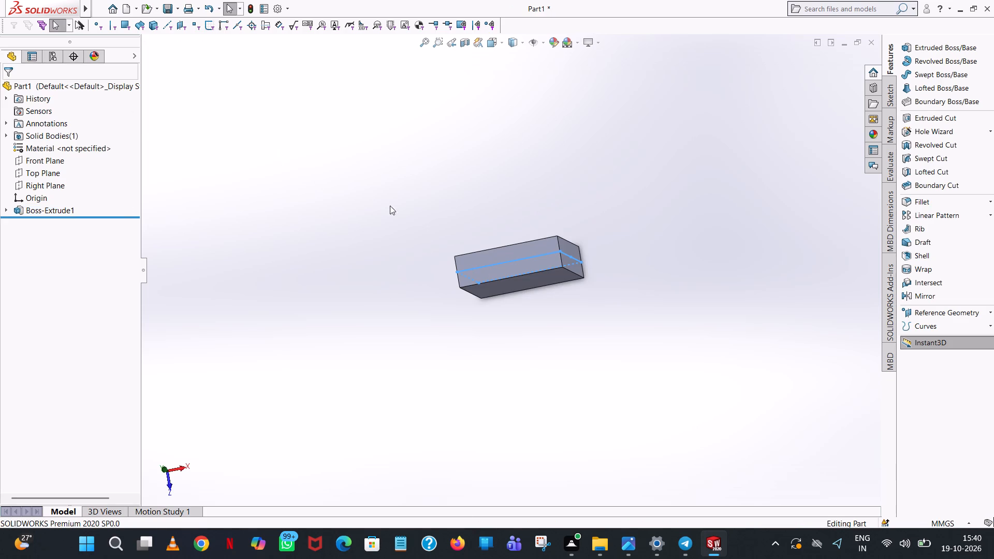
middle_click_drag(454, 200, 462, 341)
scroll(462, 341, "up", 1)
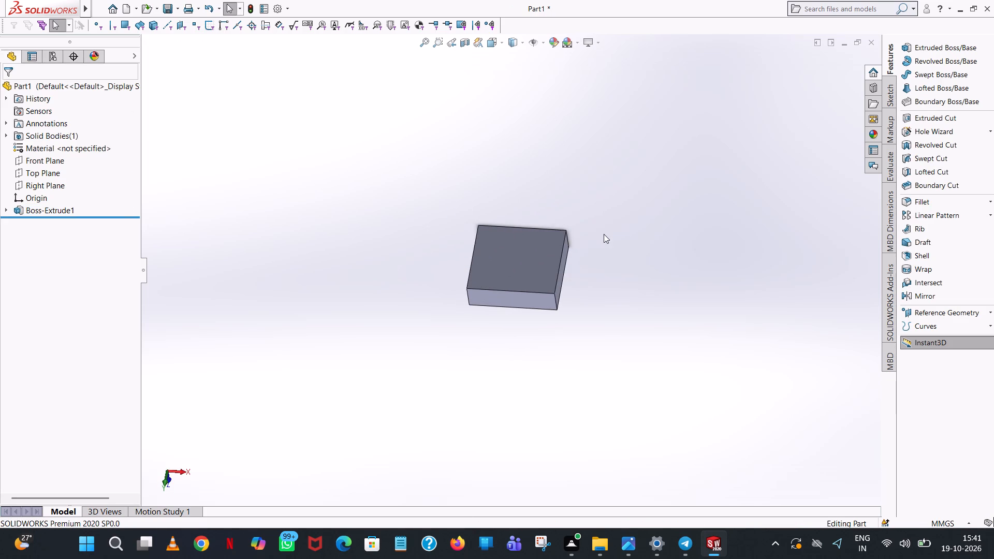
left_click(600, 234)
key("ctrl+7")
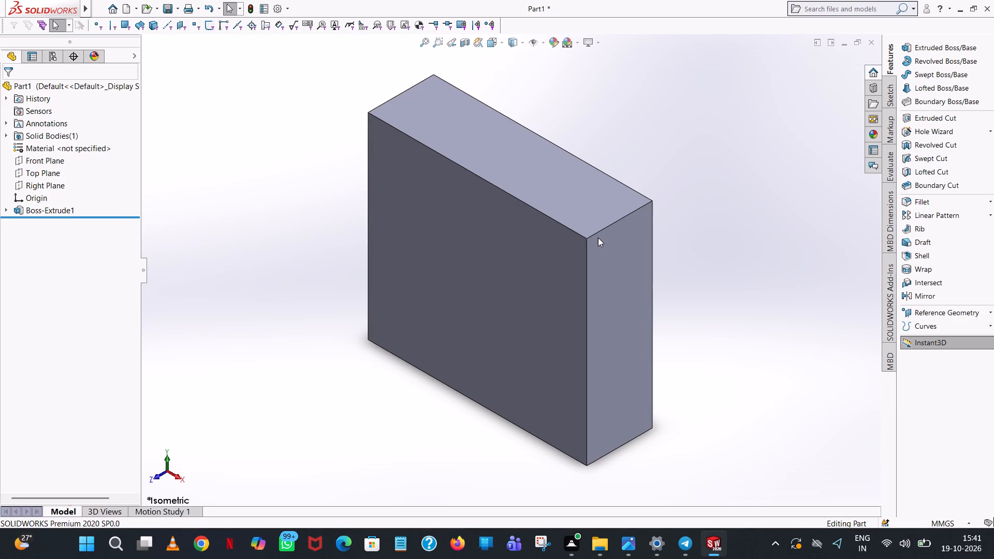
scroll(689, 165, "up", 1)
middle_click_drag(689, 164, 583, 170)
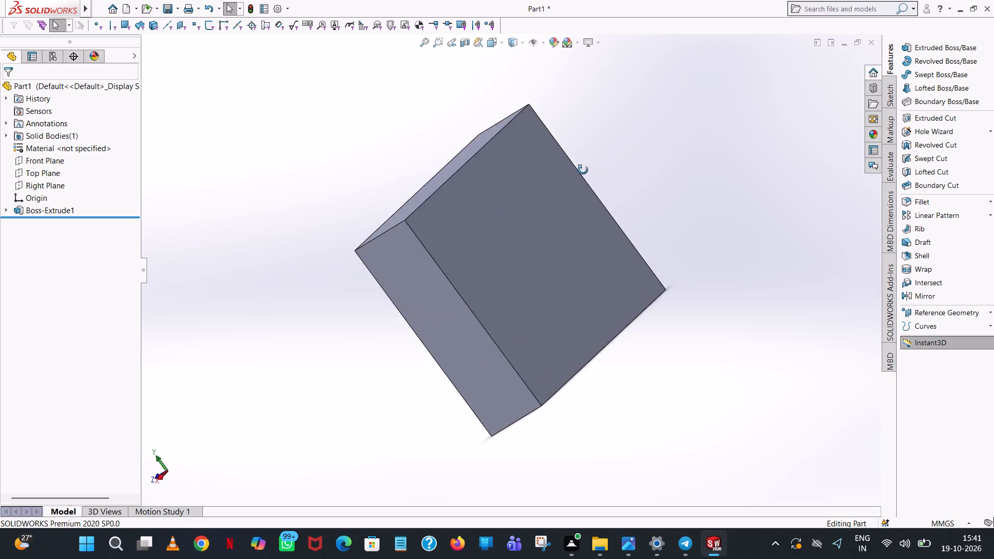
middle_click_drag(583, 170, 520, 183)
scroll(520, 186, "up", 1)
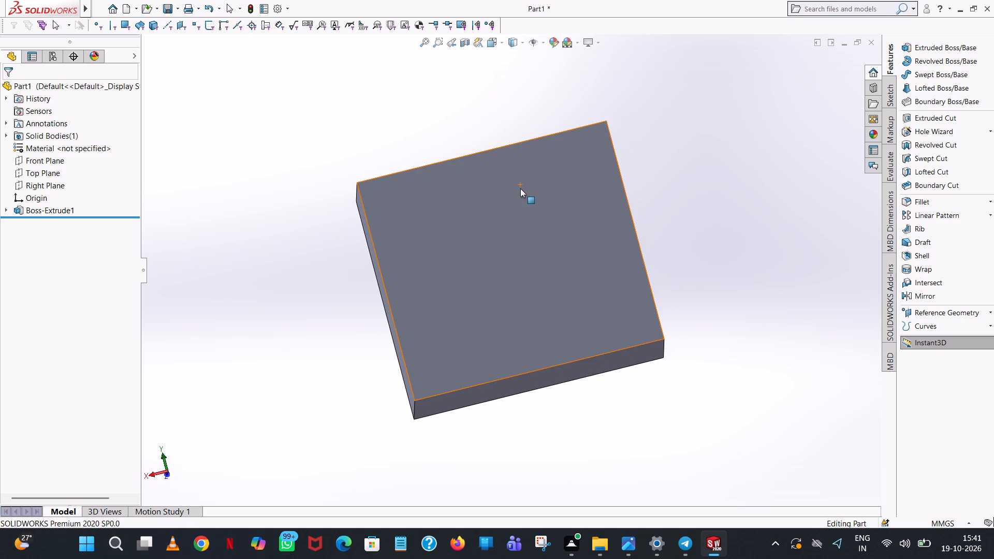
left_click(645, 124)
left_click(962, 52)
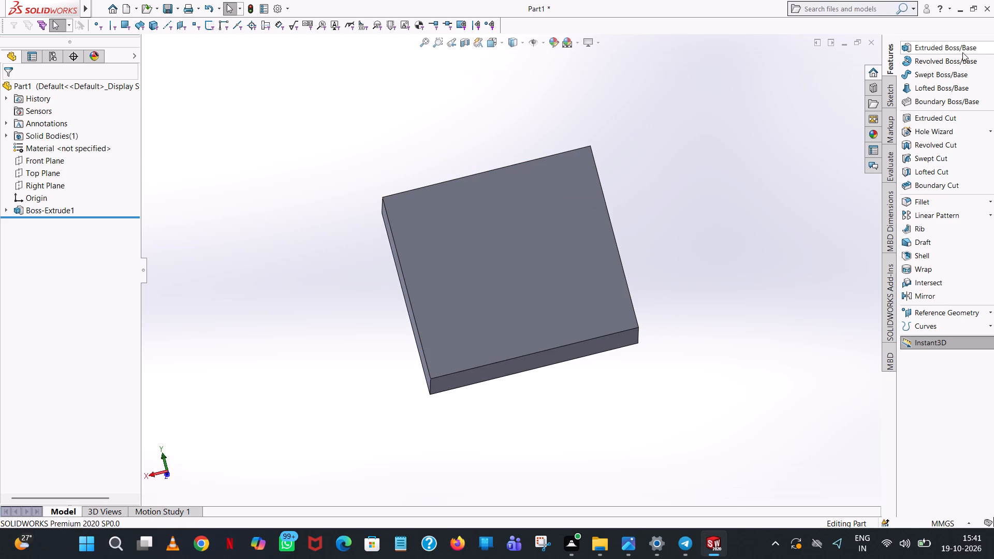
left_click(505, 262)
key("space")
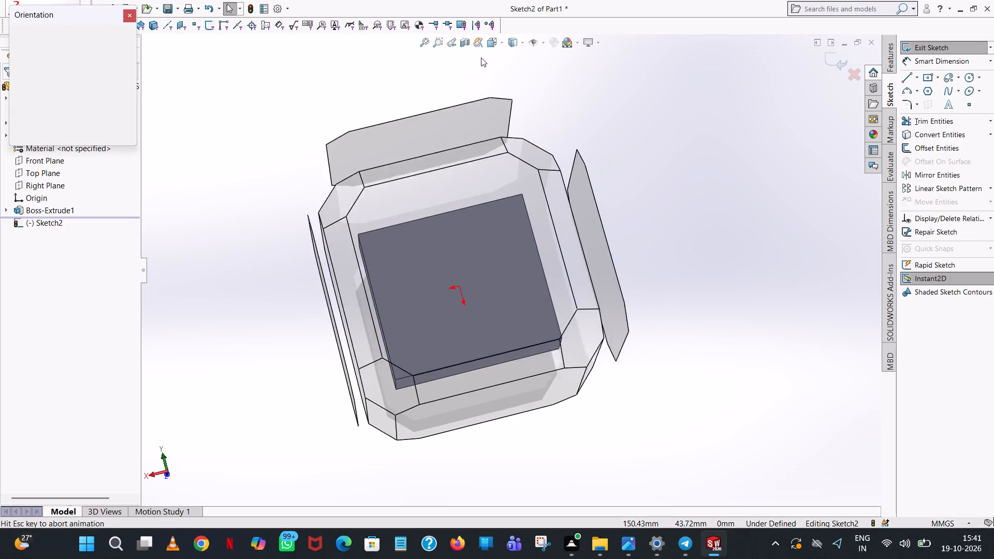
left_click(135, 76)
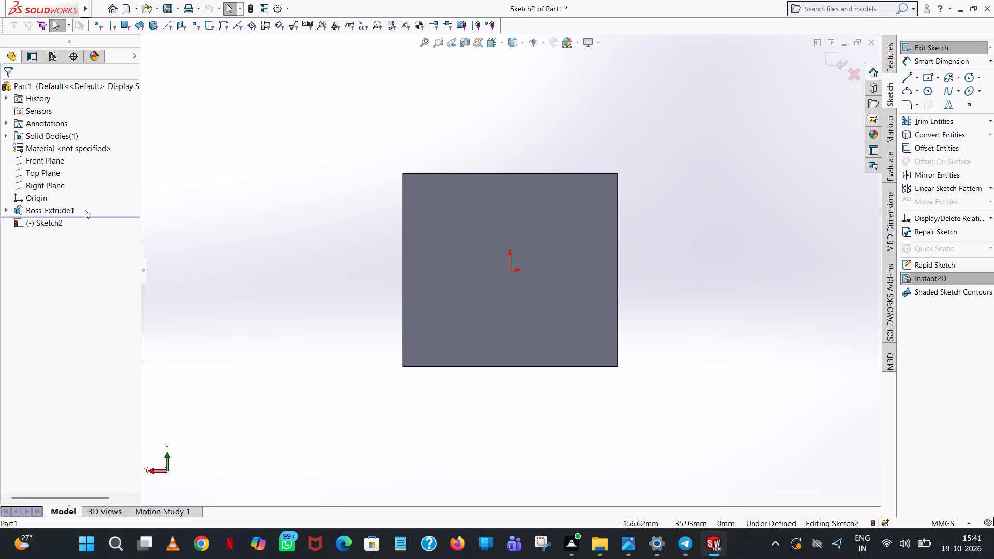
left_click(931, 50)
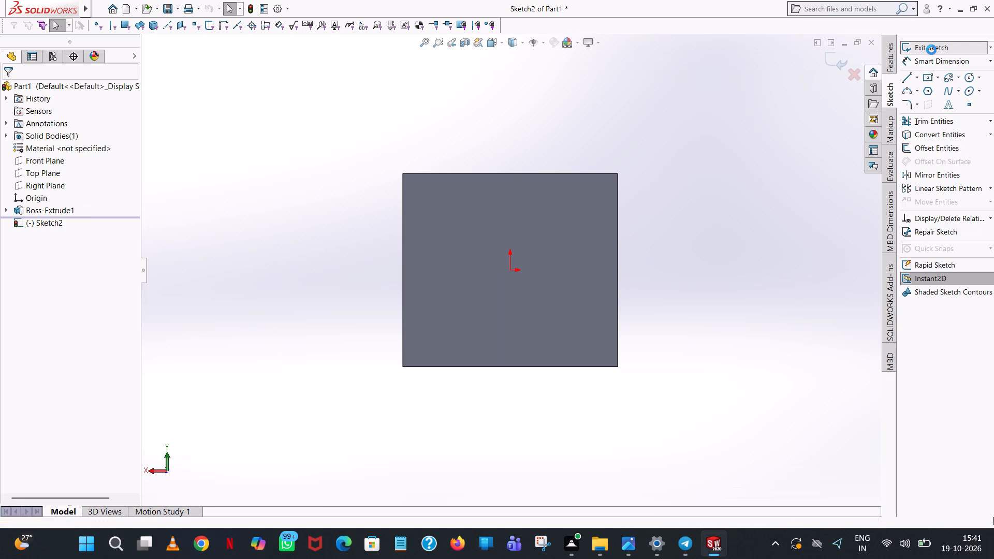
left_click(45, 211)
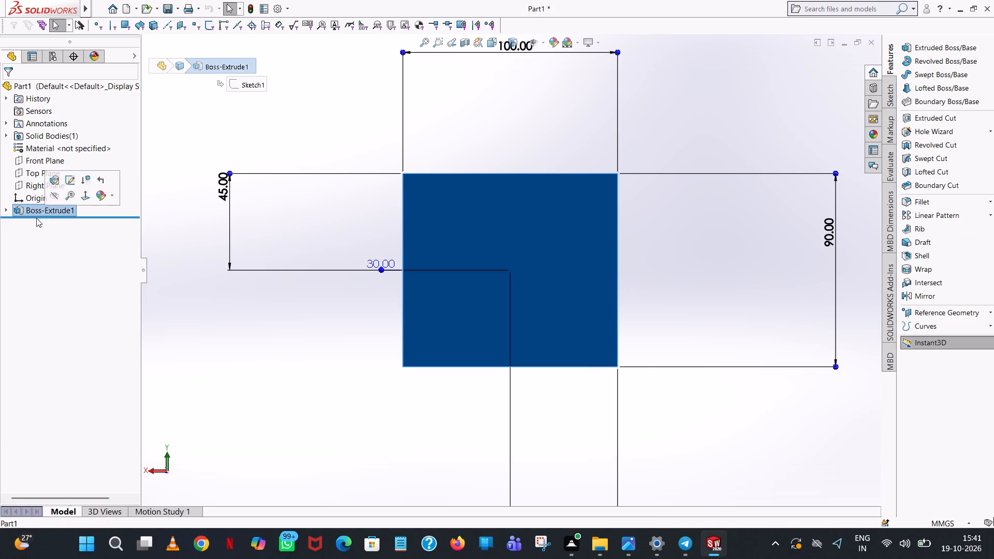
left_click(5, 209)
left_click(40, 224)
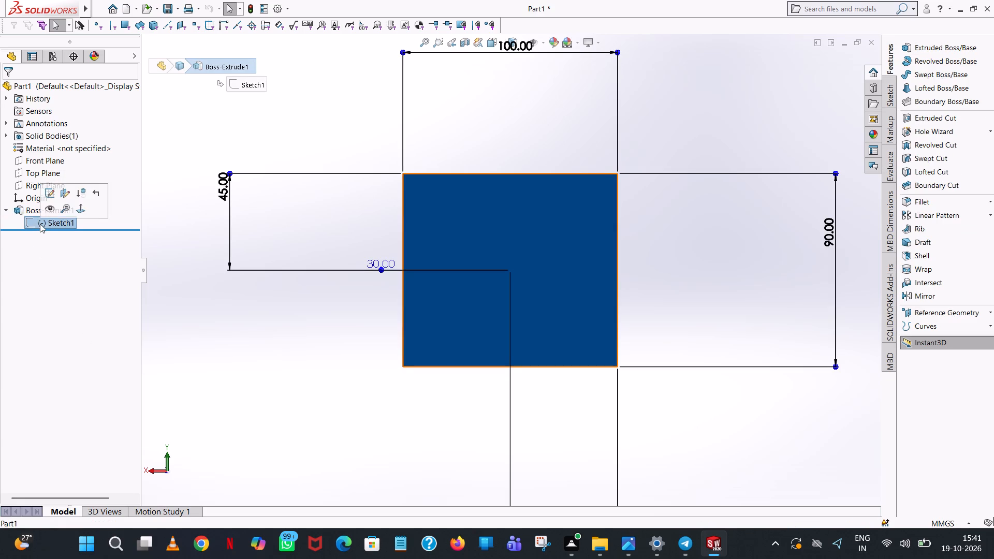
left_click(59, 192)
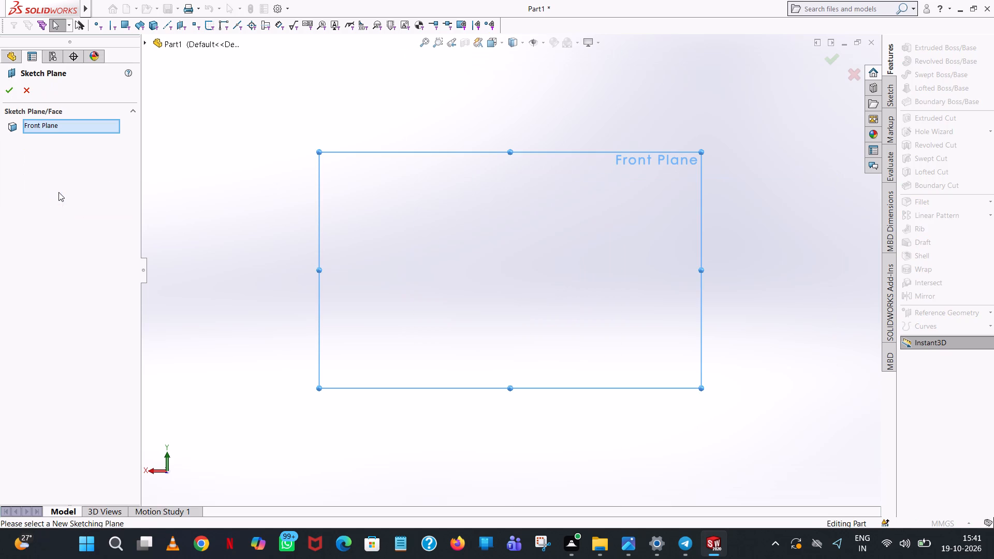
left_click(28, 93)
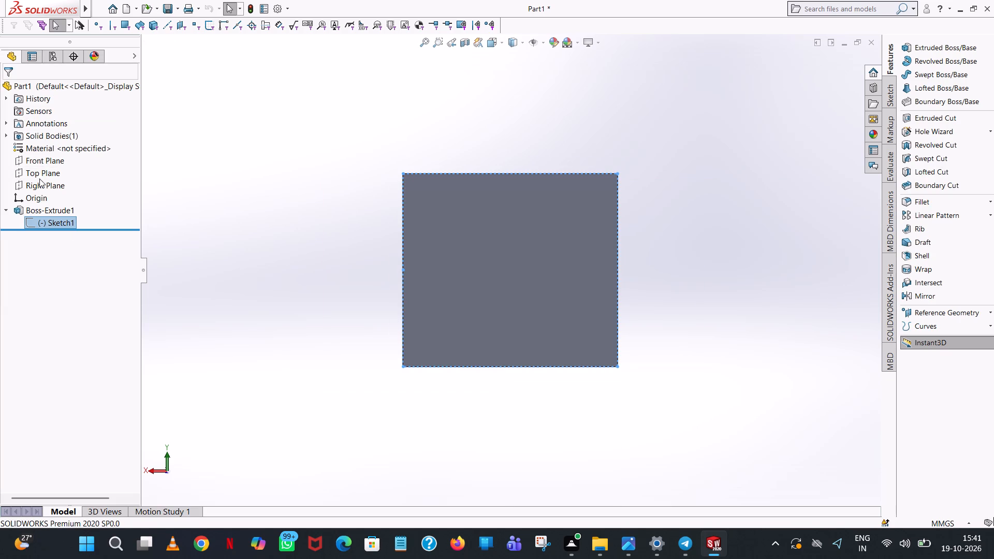
Edit the extrusion's base sketch and set the vertical distance from the origin to the rectangle's top edge to 50 mm.
left_click(36, 212)
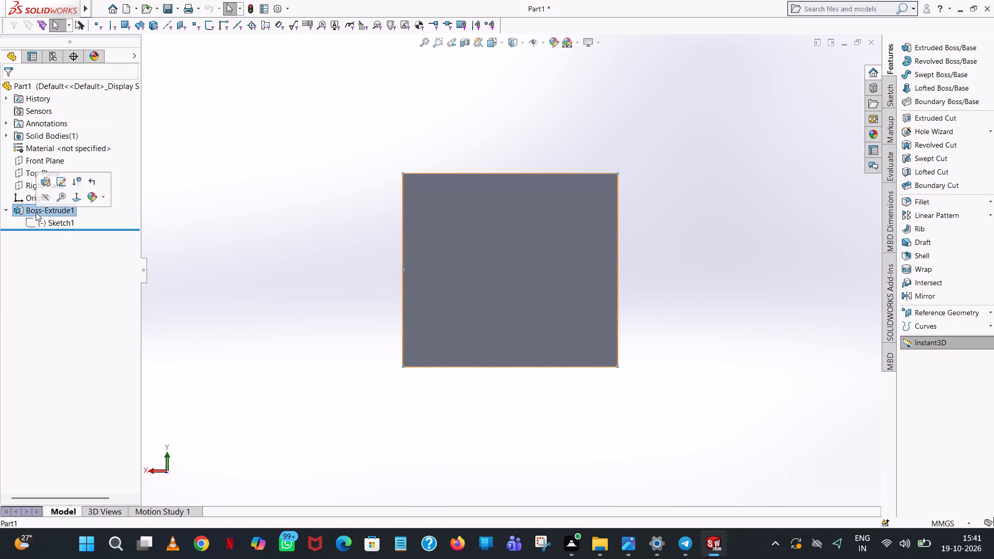
left_click(62, 182)
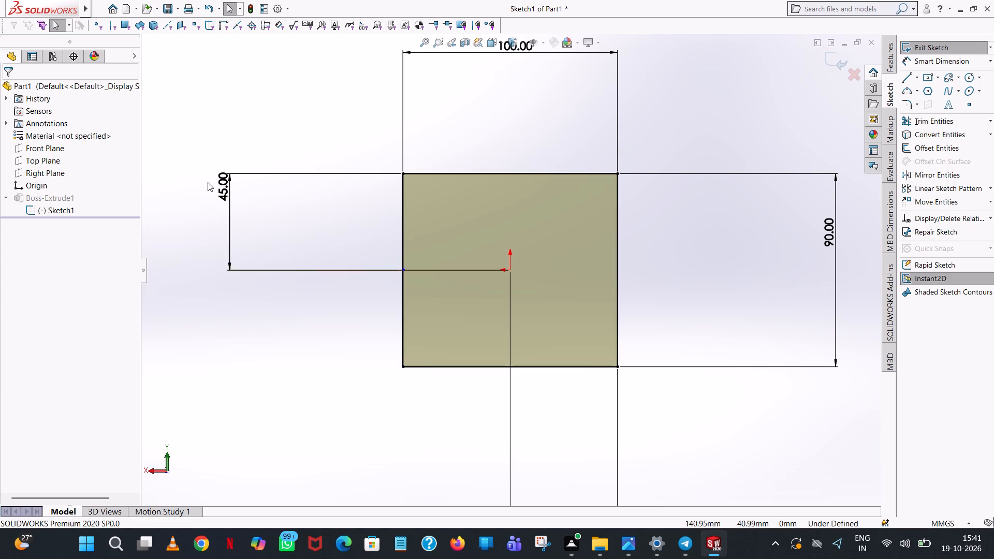
double_click(224, 189)
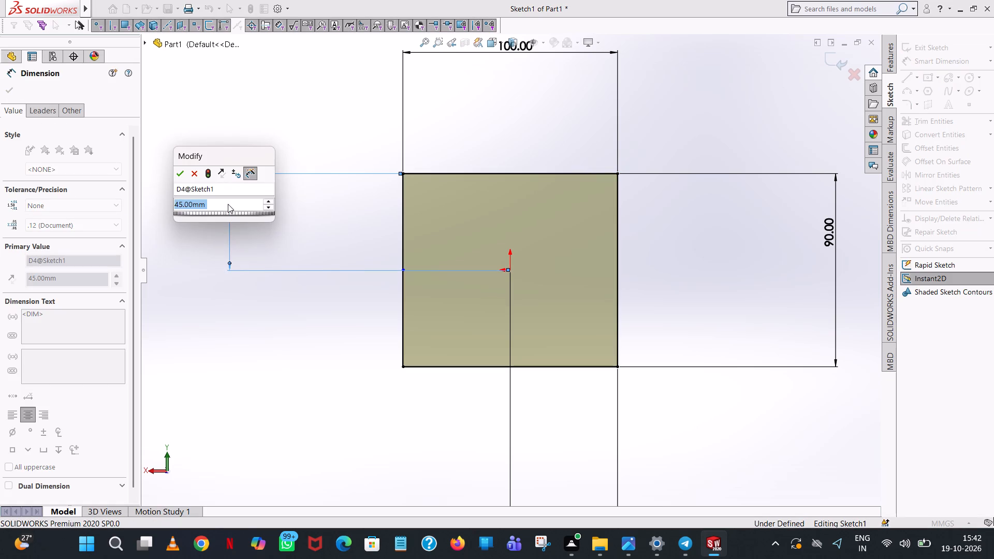
type("50")
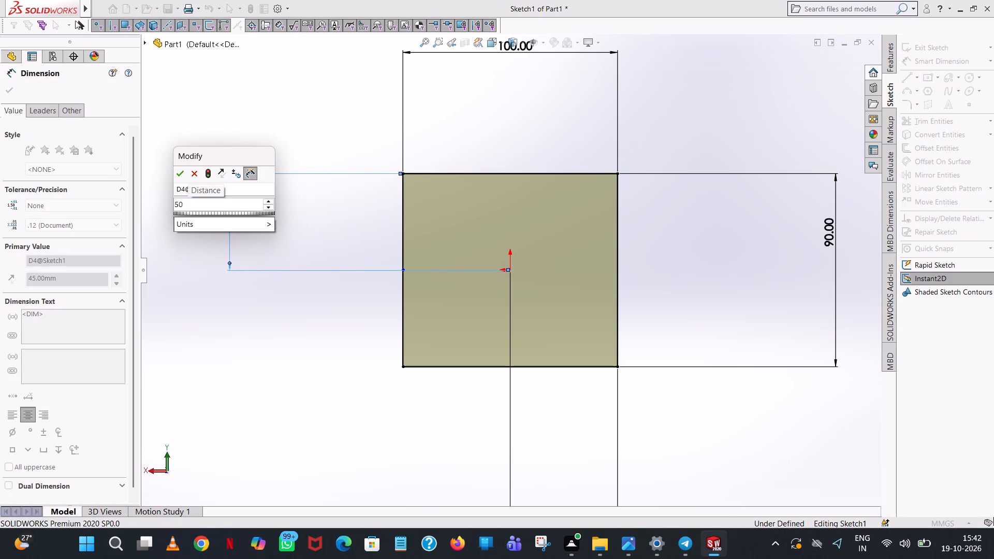
left_click(185, 349)
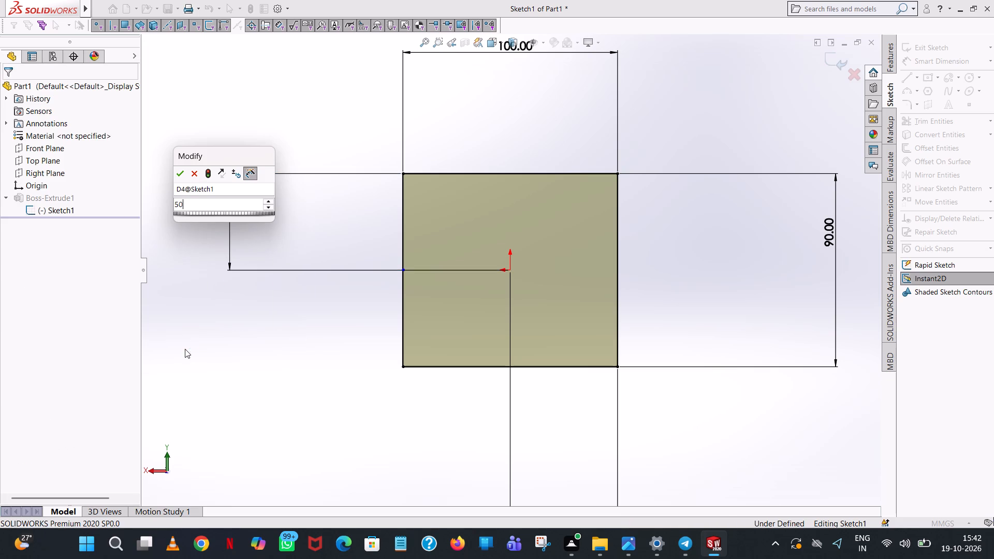
left_click(183, 178)
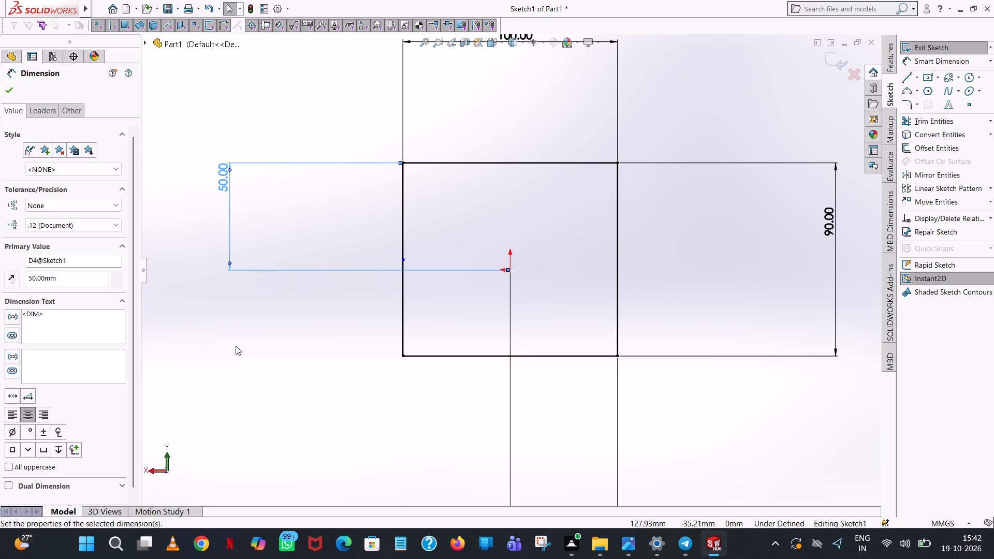
left_click(236, 346)
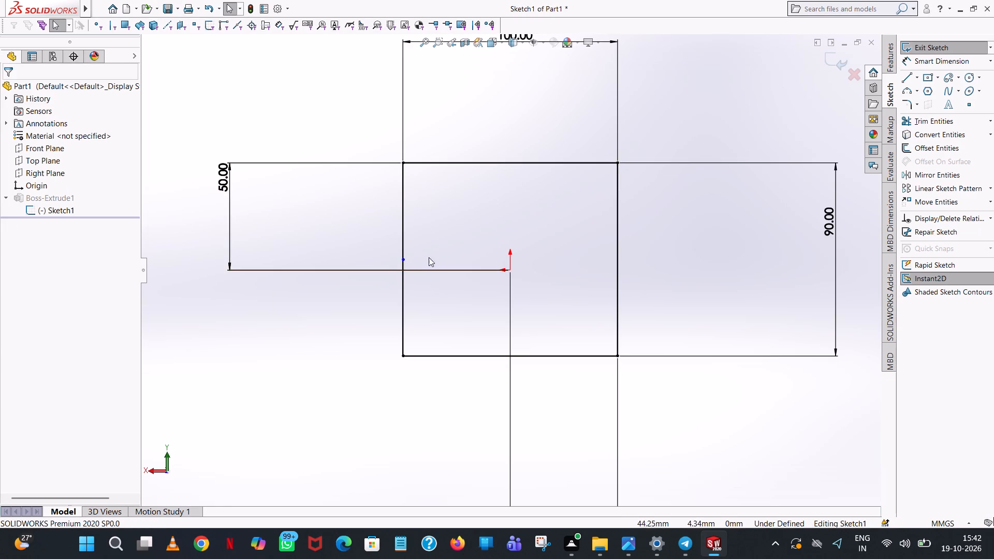
Set the length of the lower segment of the rectangle's split left side to 50 mm.
left_click(402, 307)
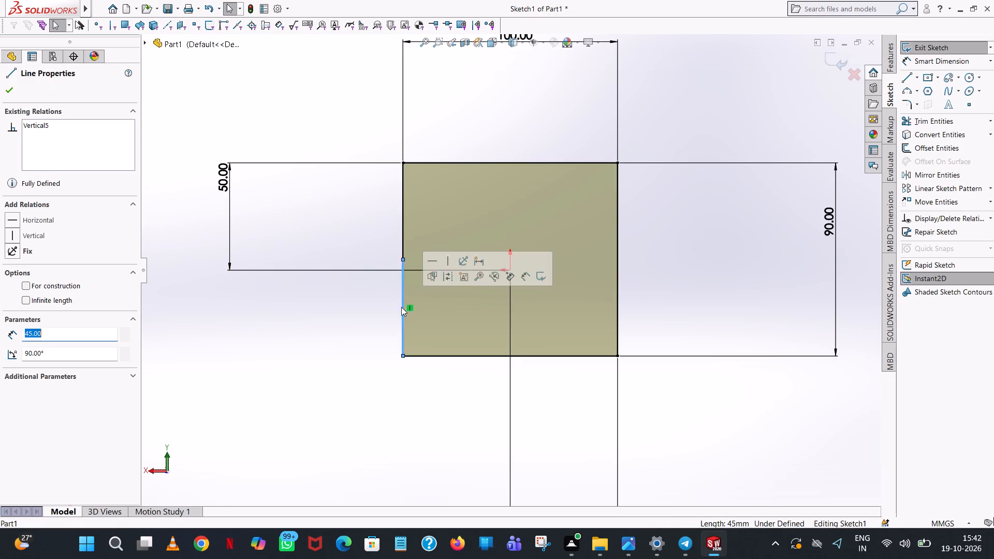
type("50")
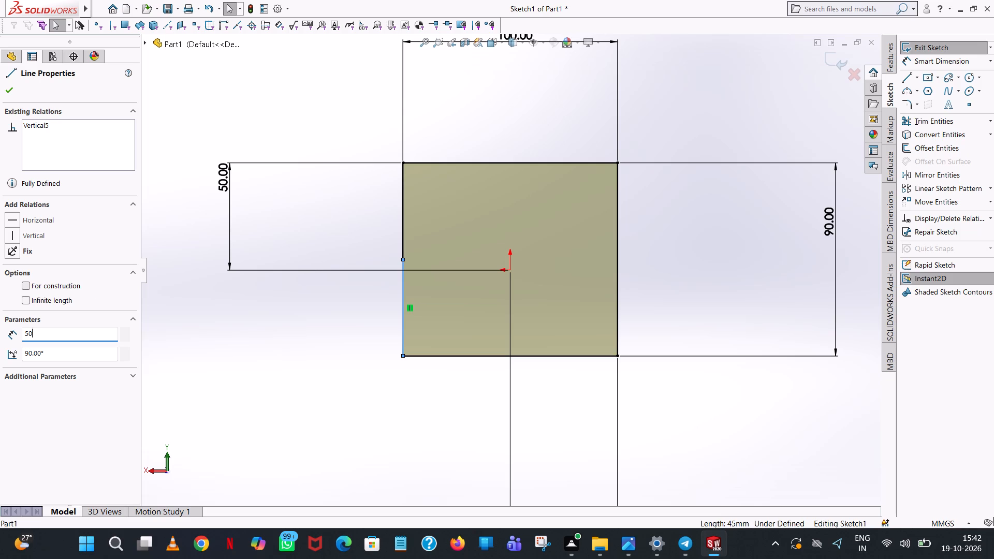
key("Return")
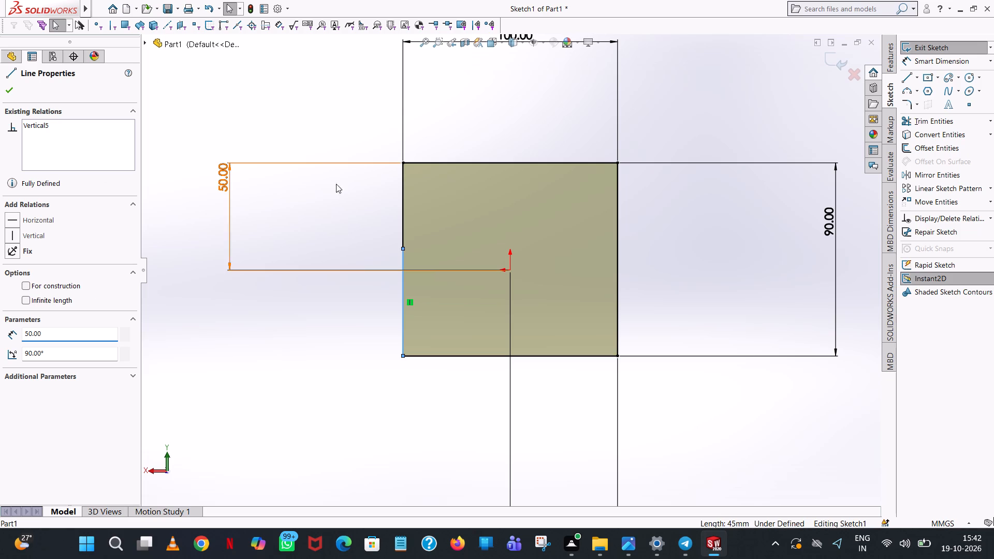
left_click(300, 241)
Dimension the split point on the rectangle's left side at 50 mm from the bottom edge.
left_click(959, 55)
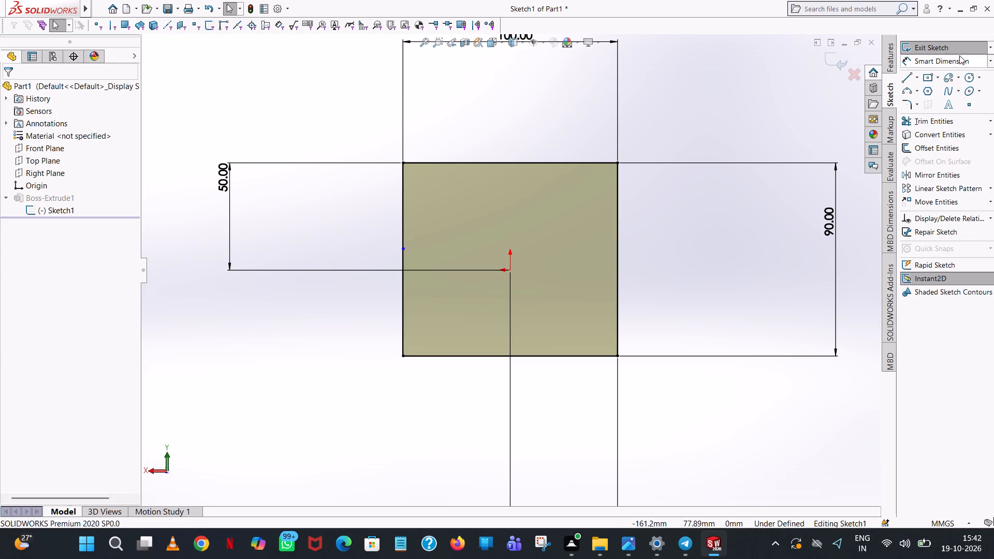
left_click(406, 248)
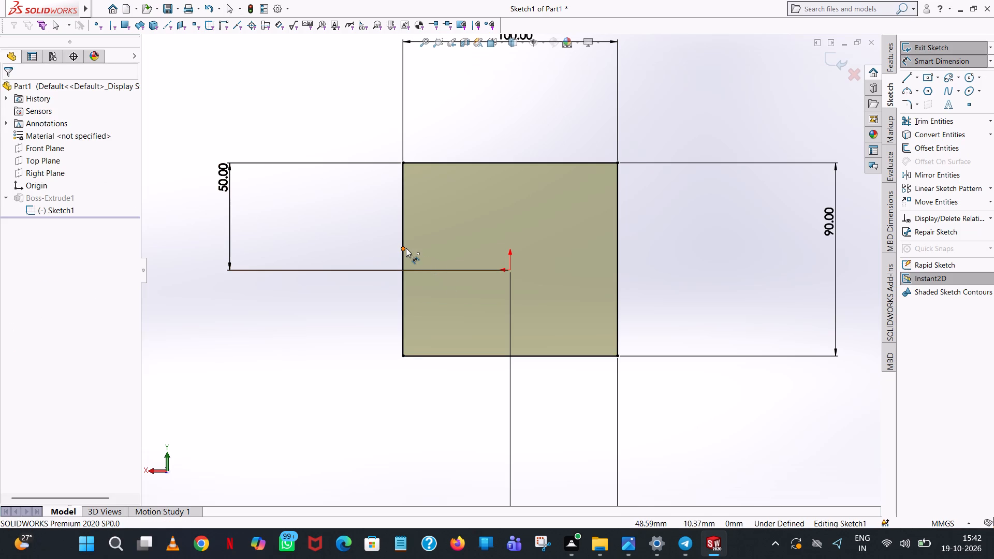
left_click(406, 356)
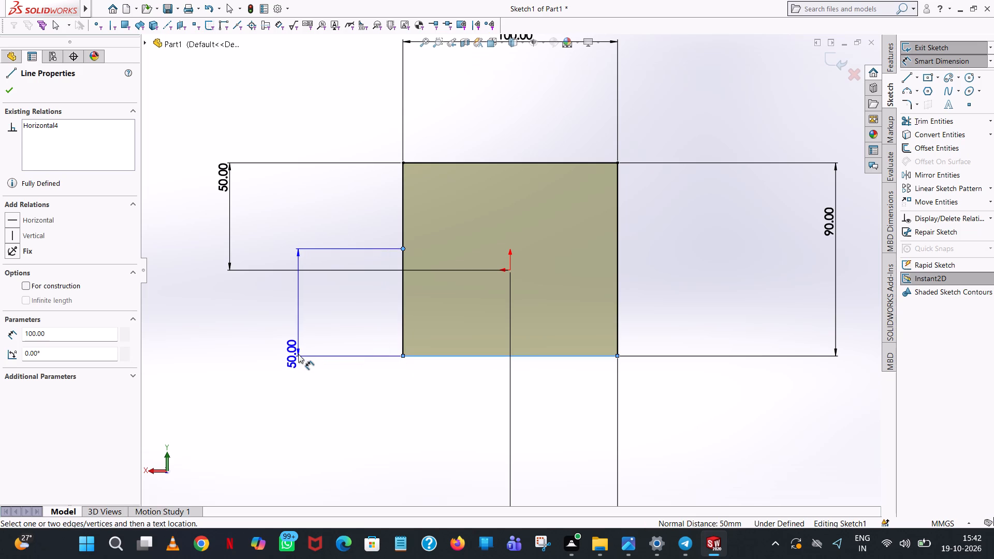
left_click(298, 354)
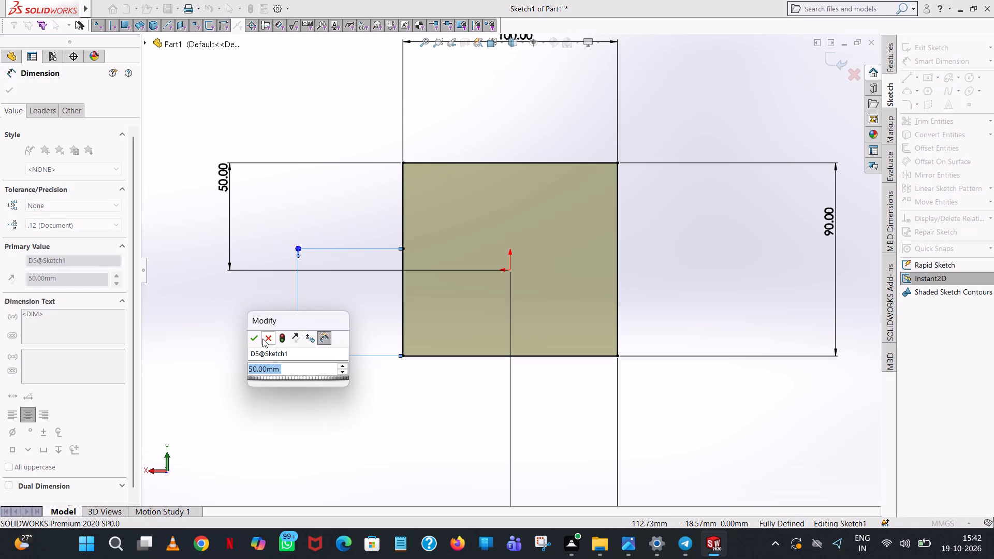
left_click(262, 339)
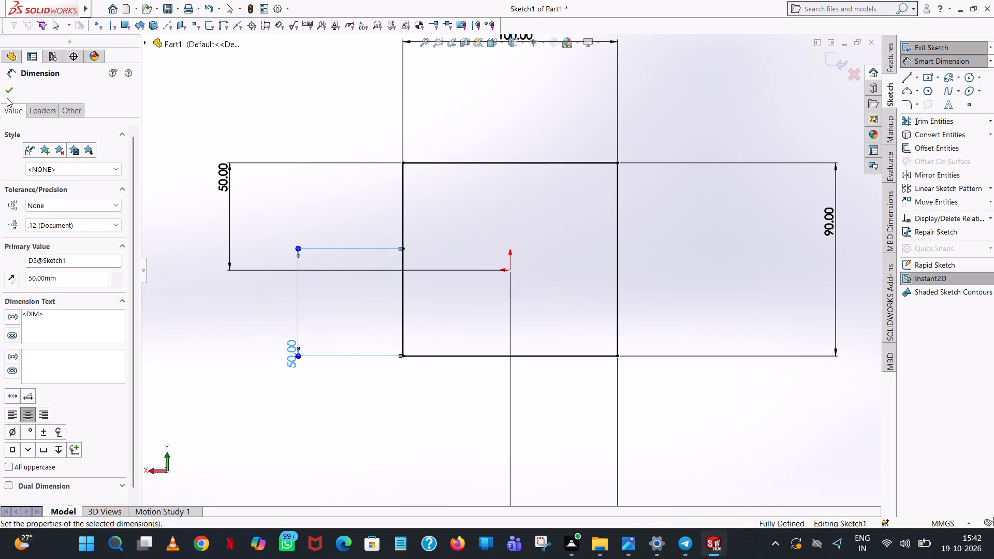
left_click(7, 98)
Undo the split-point dimension, the segment-length change and the 50 mm origin-to-top-edge change in the base sketch.
left_click(214, 10)
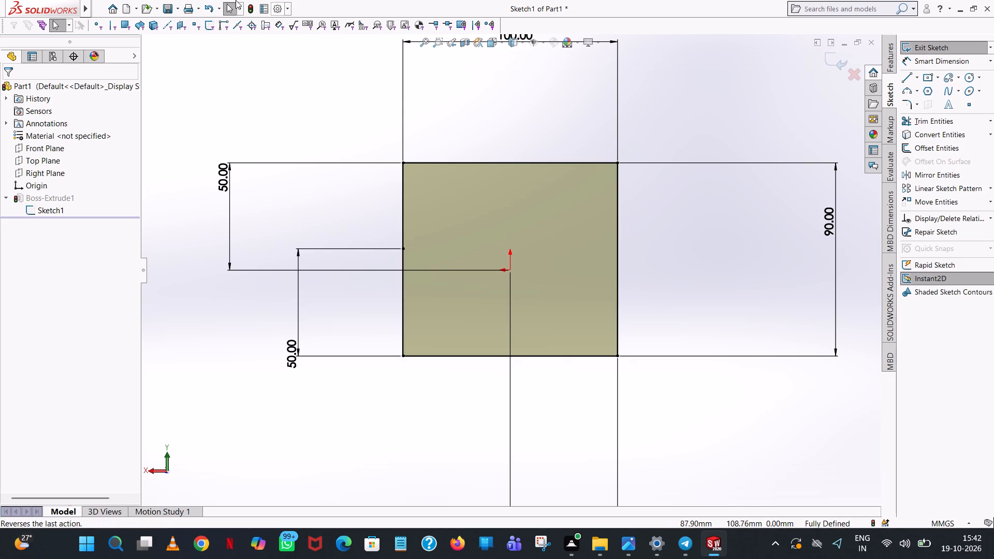
left_click(209, 11)
left_click(209, 11)
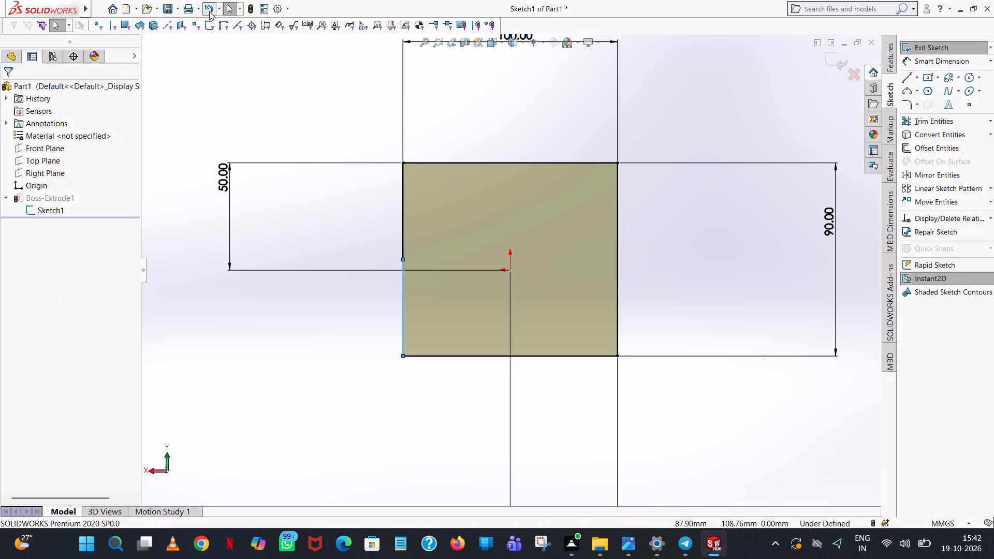
left_click(294, 86)
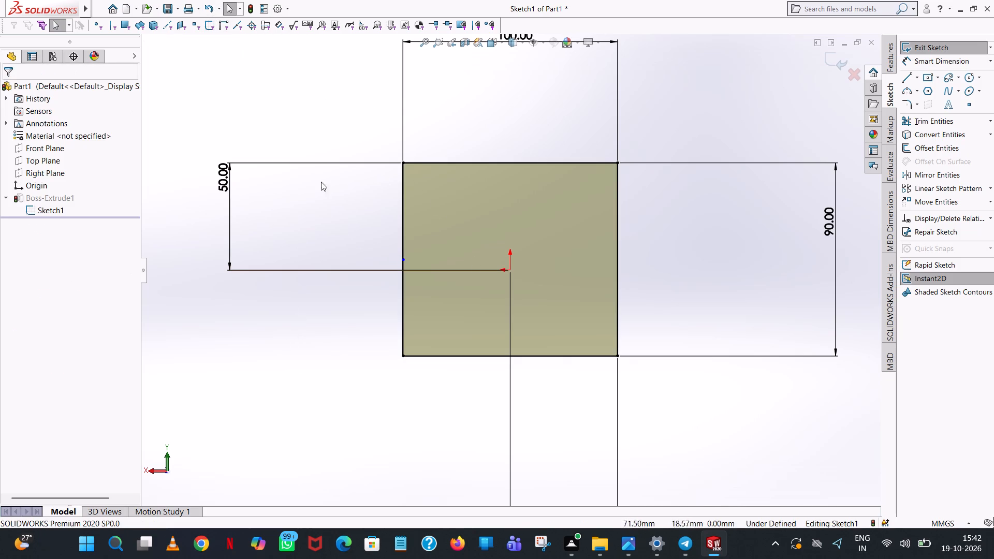
left_click(212, 5)
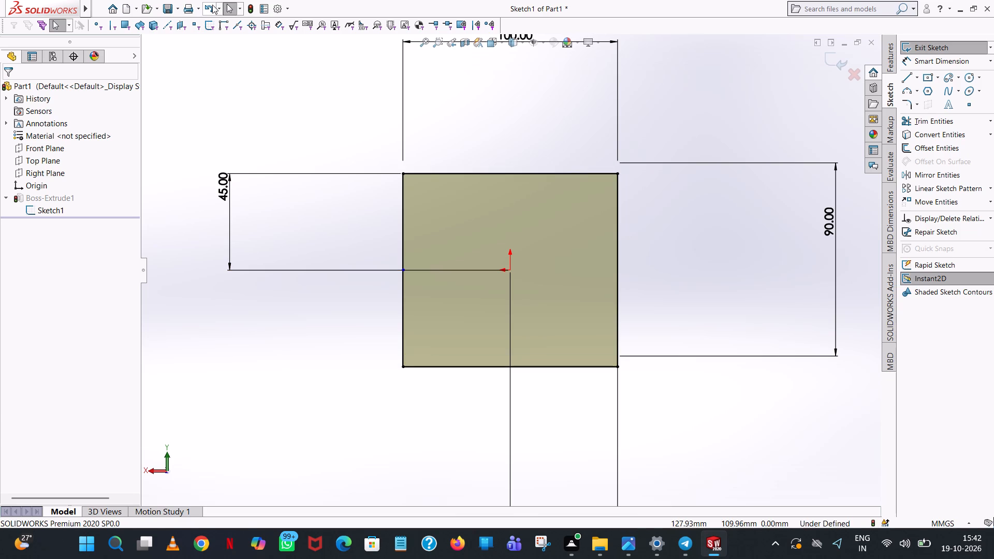
left_click(272, 77)
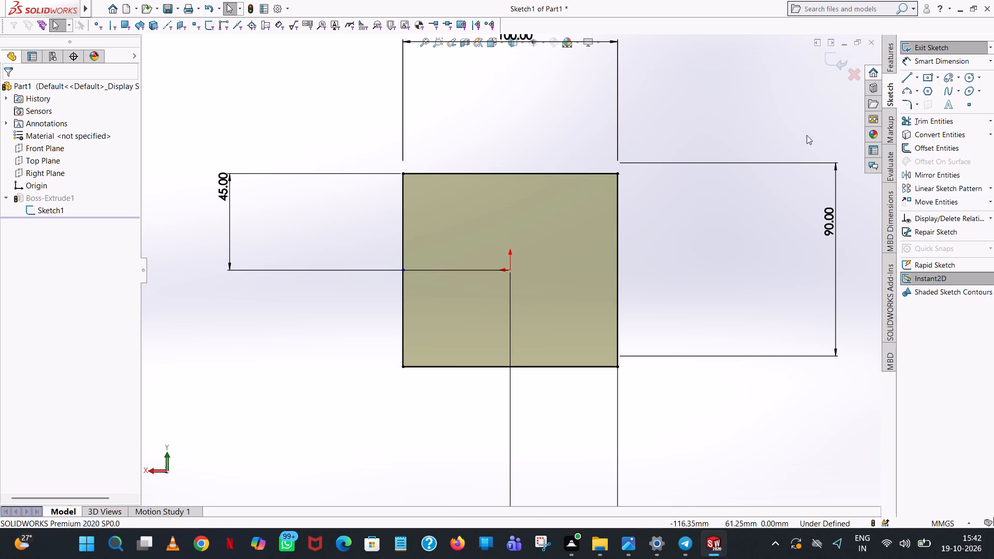
Trim away the top edge of the base rectangle.
left_click(914, 124)
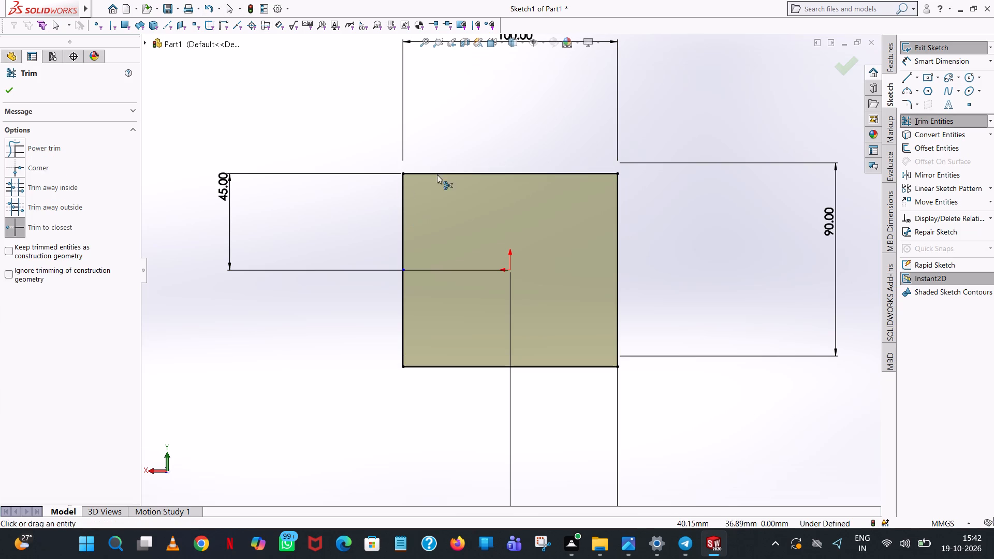
left_click(442, 175)
left_click(325, 123)
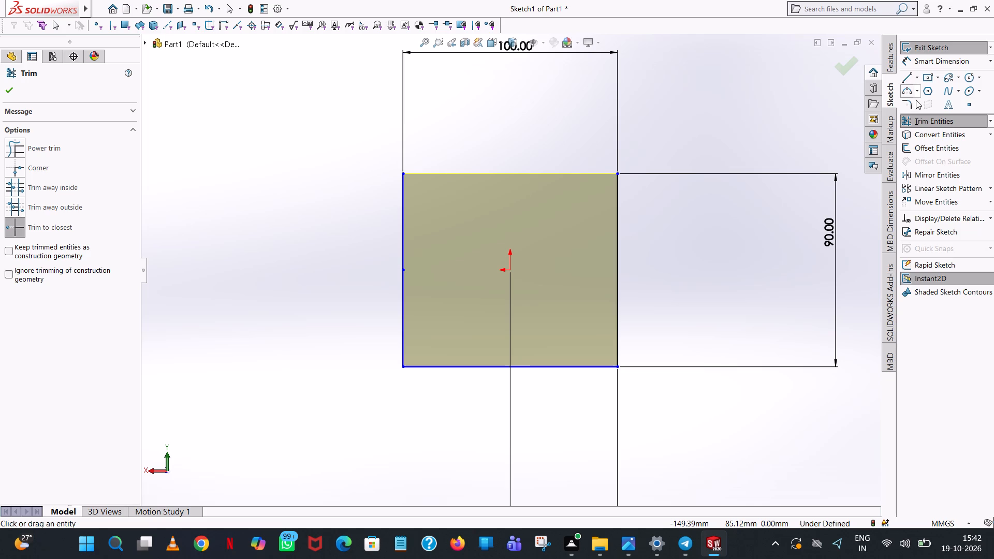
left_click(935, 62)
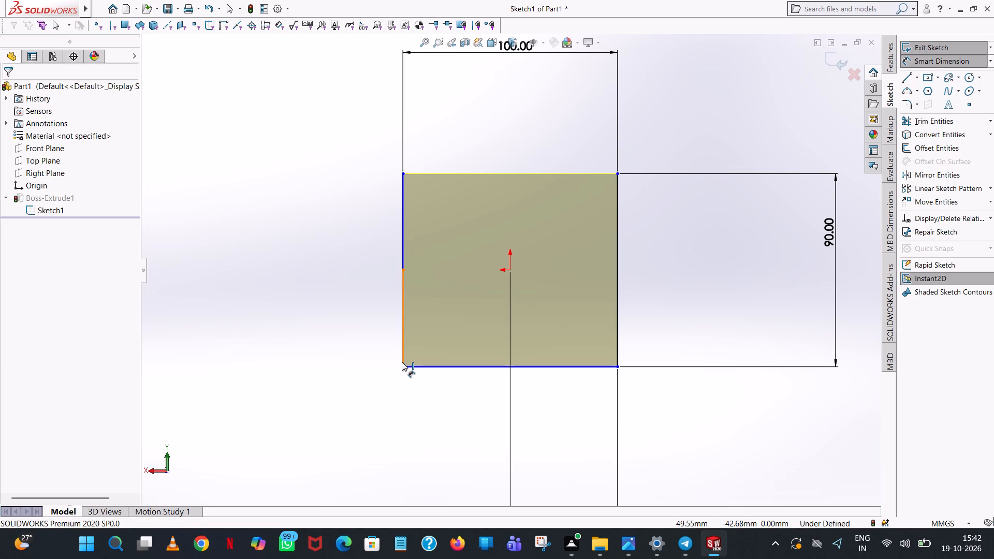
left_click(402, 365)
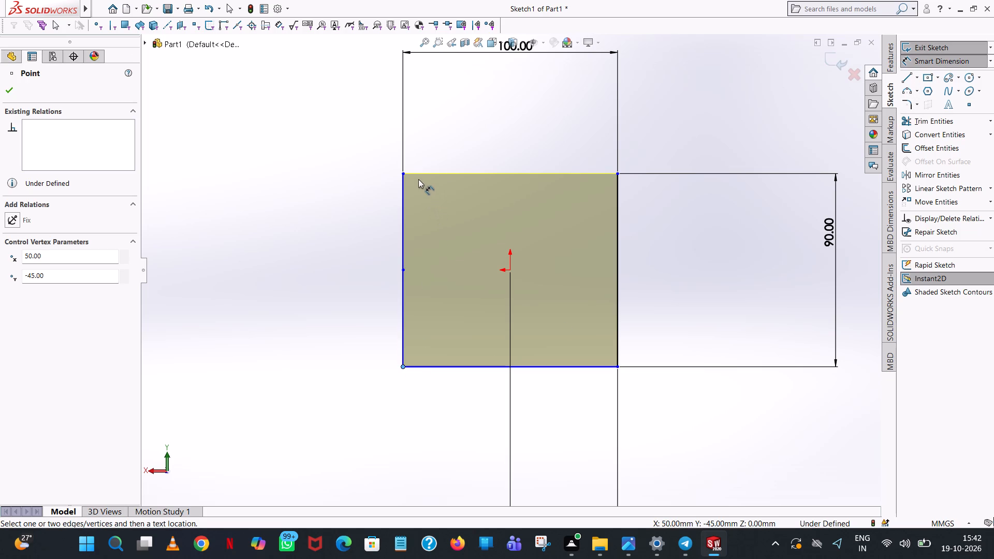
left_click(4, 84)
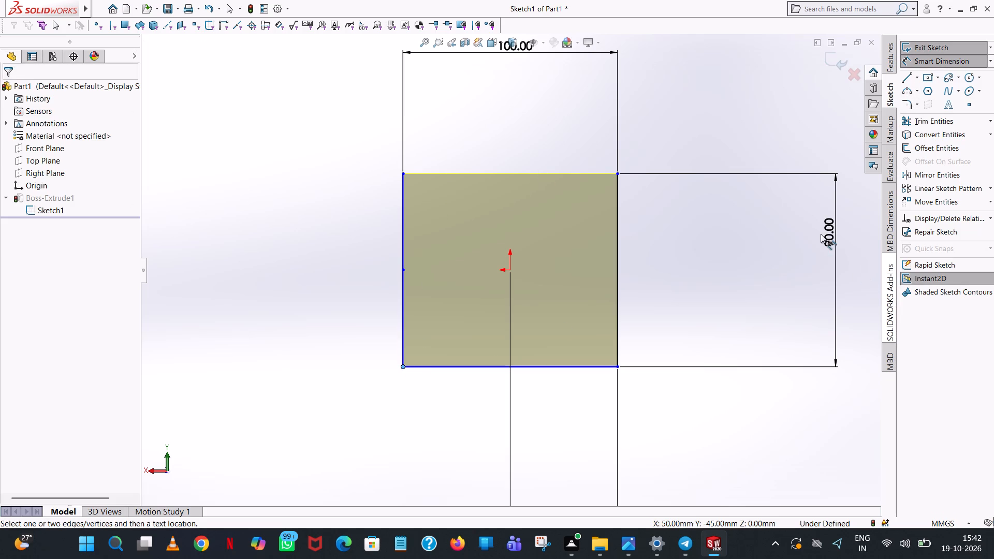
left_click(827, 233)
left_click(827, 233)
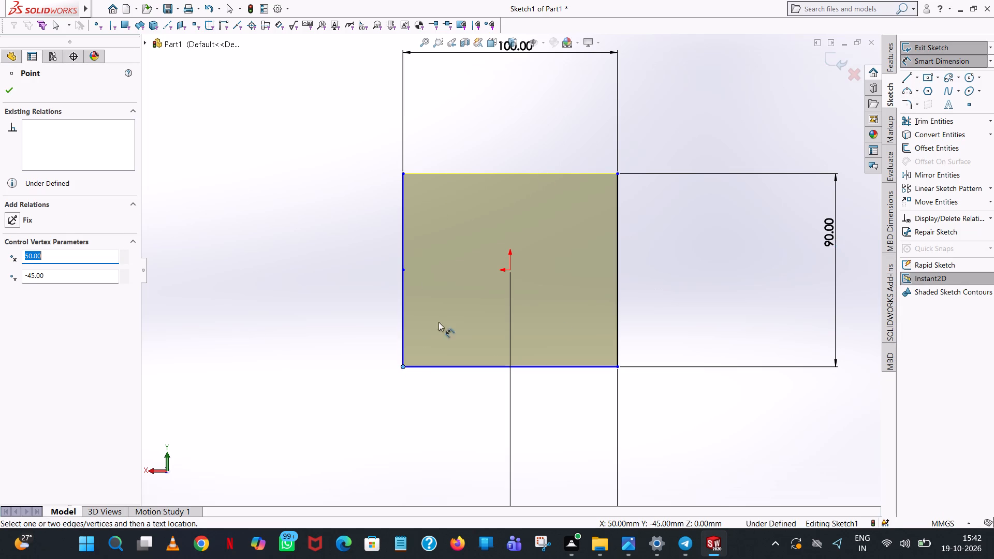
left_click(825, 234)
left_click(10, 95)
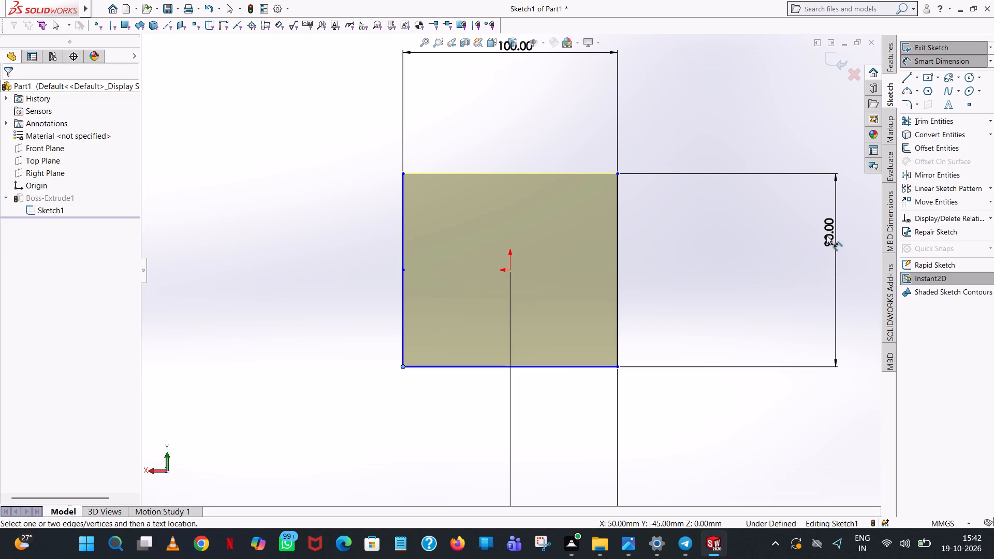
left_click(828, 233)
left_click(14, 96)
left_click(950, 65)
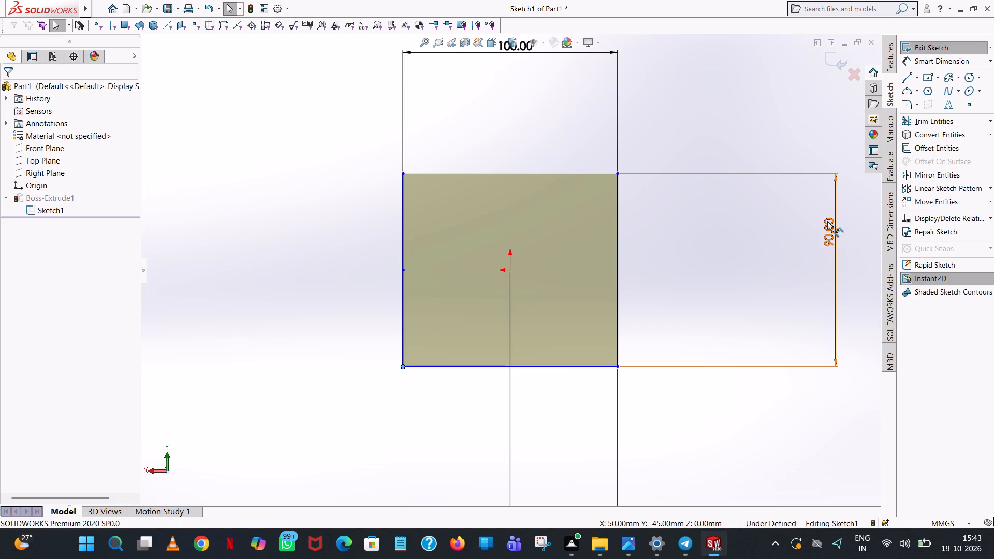
Set the base sketch's vertical side dimension to 100 mm.
left_click(828, 221)
left_click(826, 229)
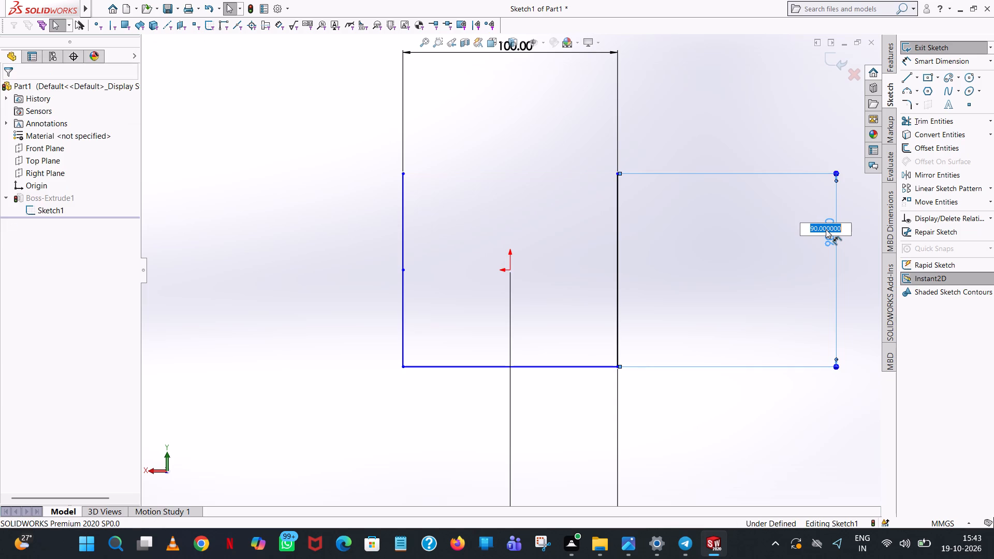
type("100")
key("Return")
left_click(741, 119)
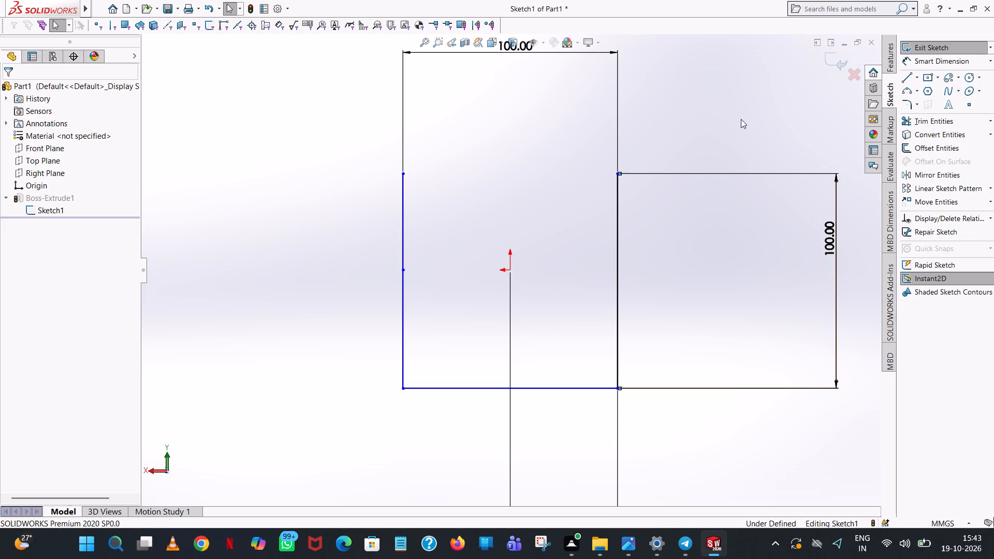
Redraw the missing top edge as a 100 mm horizontal line between the upper endpoints of the vertical sides and exit the sketch.
left_click(899, 79)
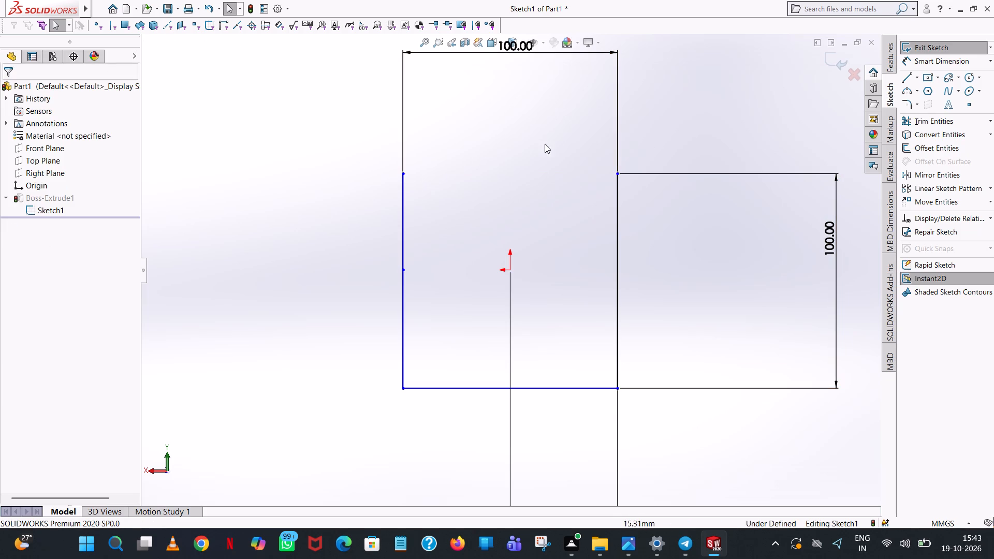
left_click(902, 80)
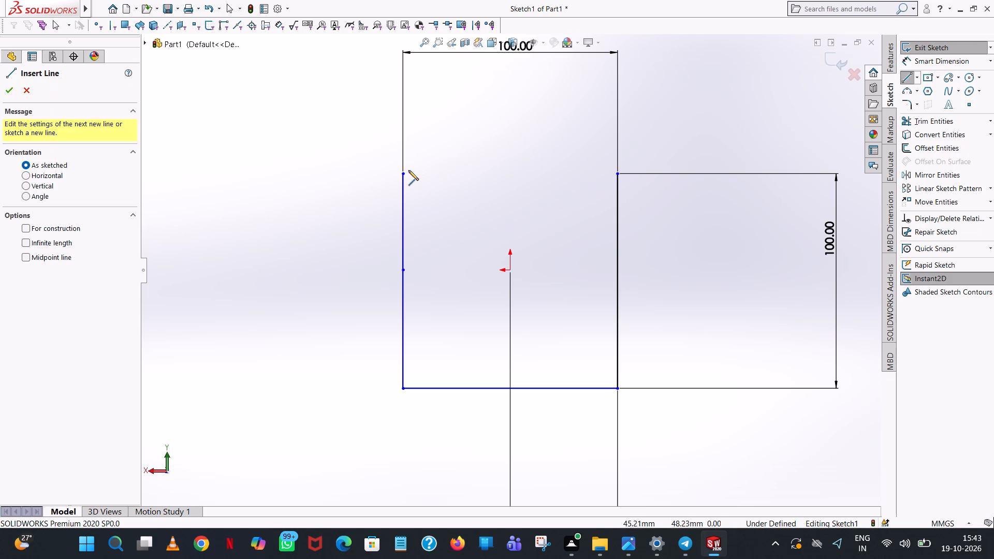
left_click(403, 173)
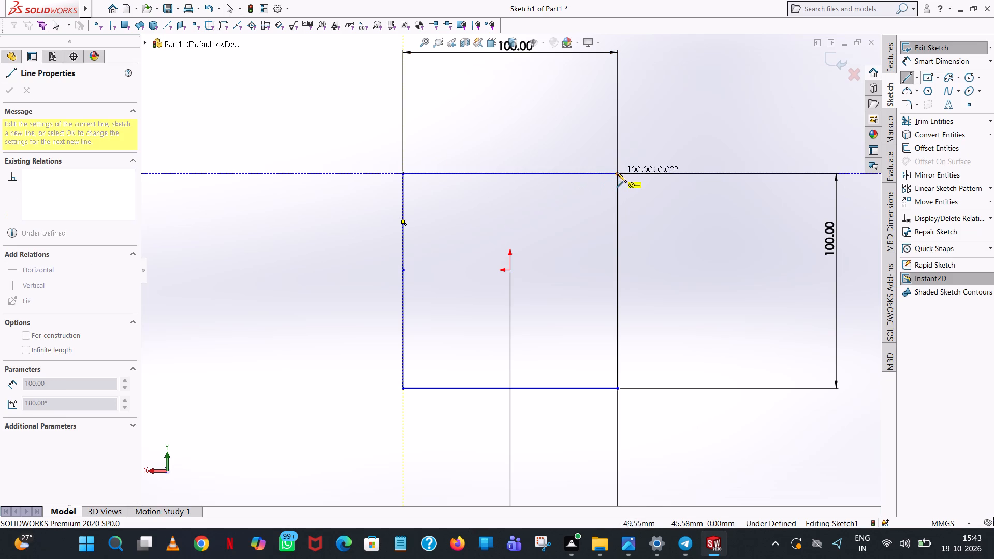
left_click(616, 174)
right_click(616, 174)
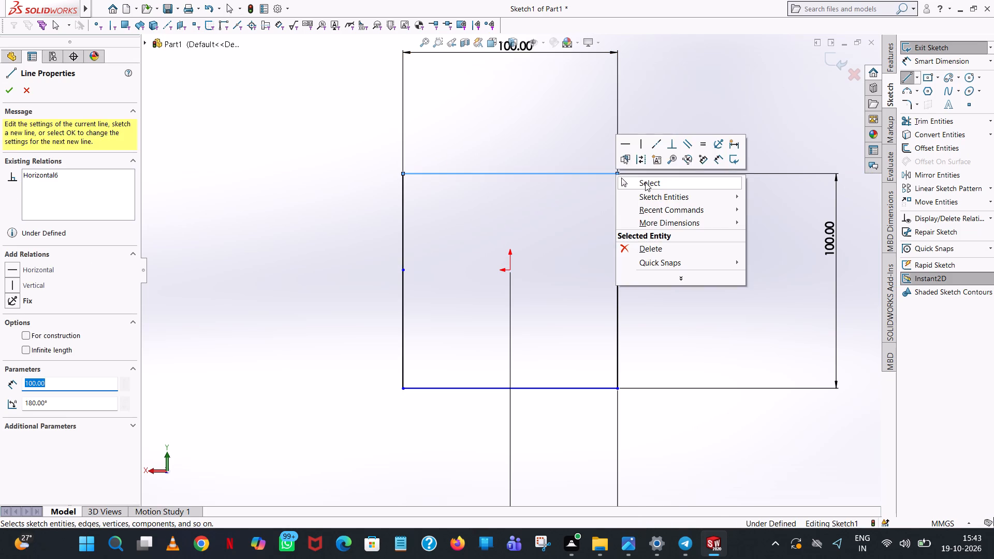
left_click(646, 182)
left_click(678, 131)
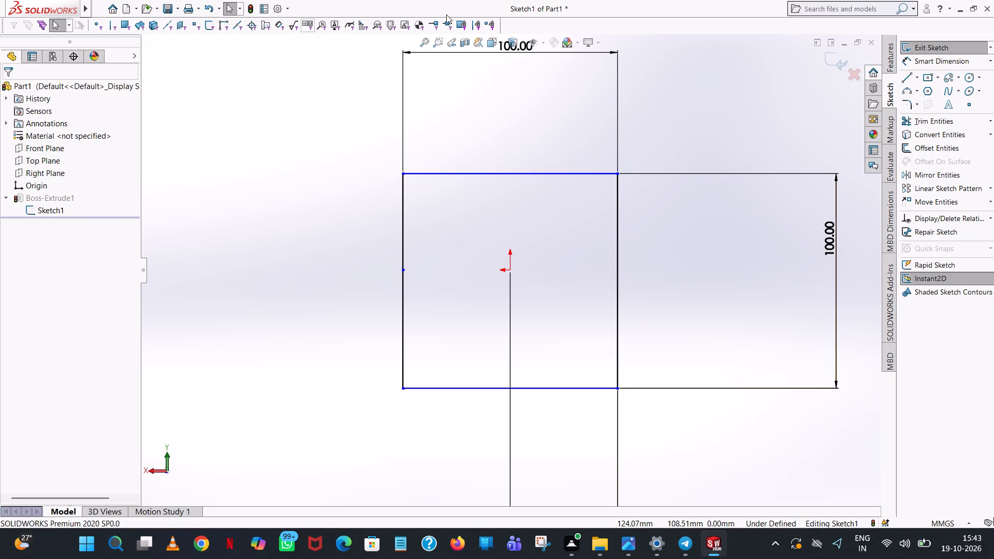
left_click(926, 46)
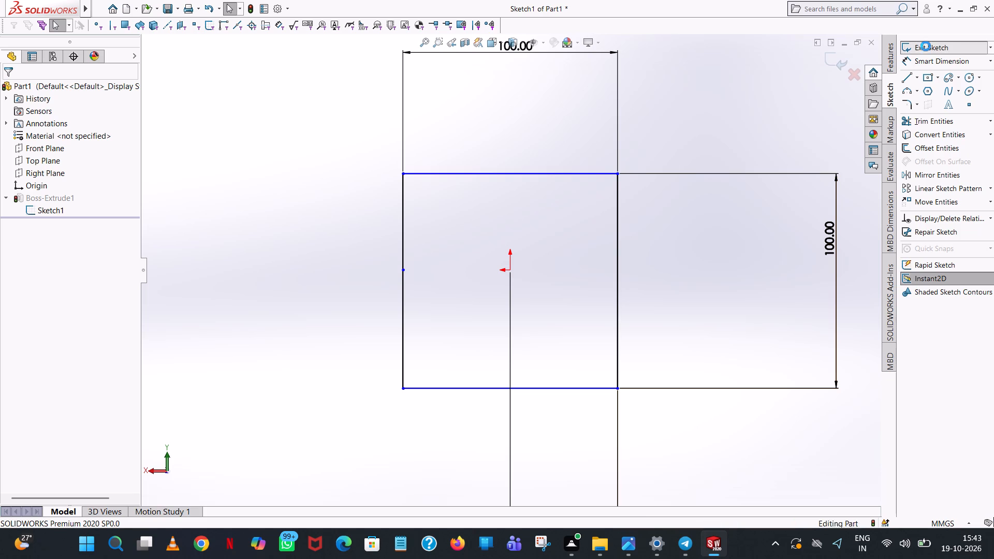
Start an Extruded Boss/Base sketch on the square face of the base plate and view that face straight on.
scroll(683, 259, "up", 5)
scroll(683, 259, "down", 4)
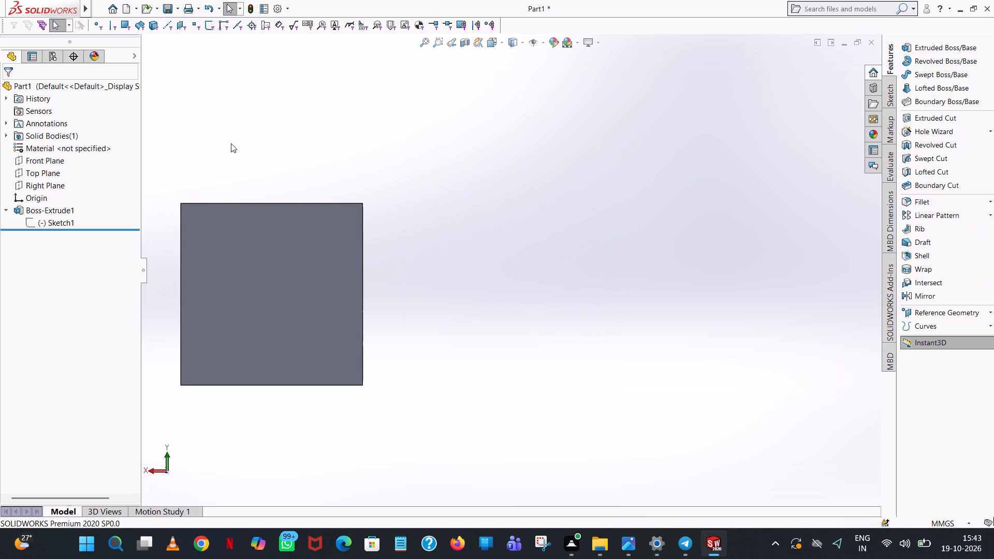
left_click(919, 53)
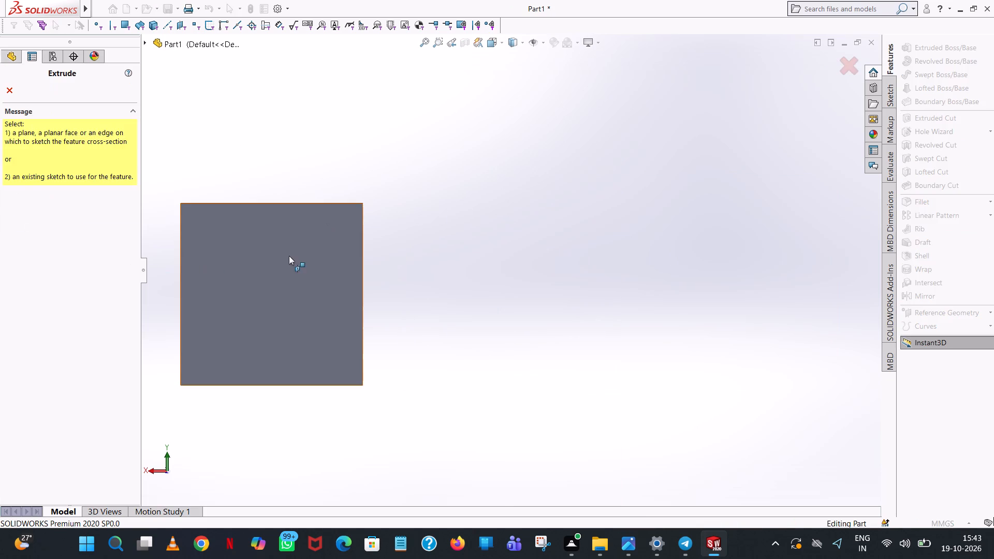
left_click(291, 255)
left_click(502, 45)
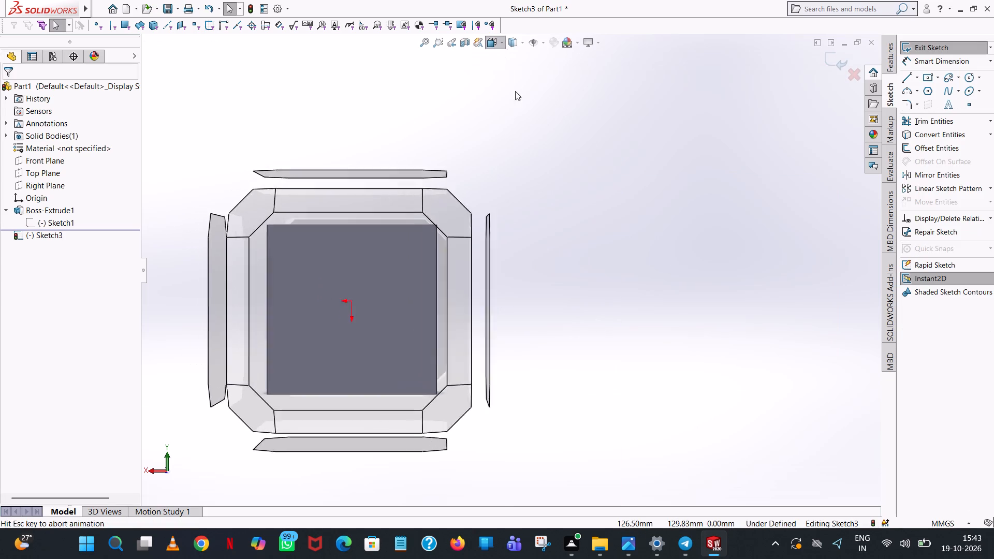
left_click(550, 98)
scroll(243, 284, "up", 2)
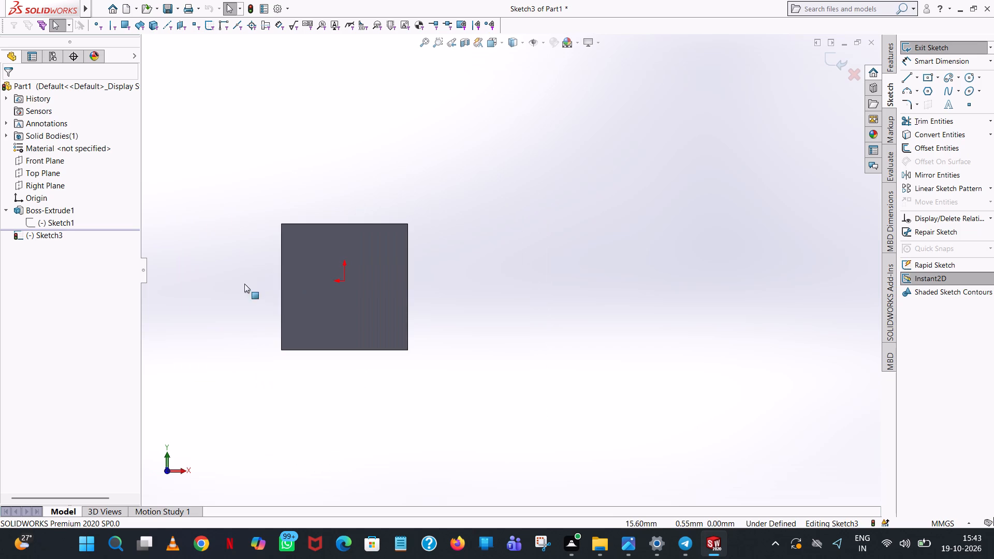
scroll(318, 266, "down", 3)
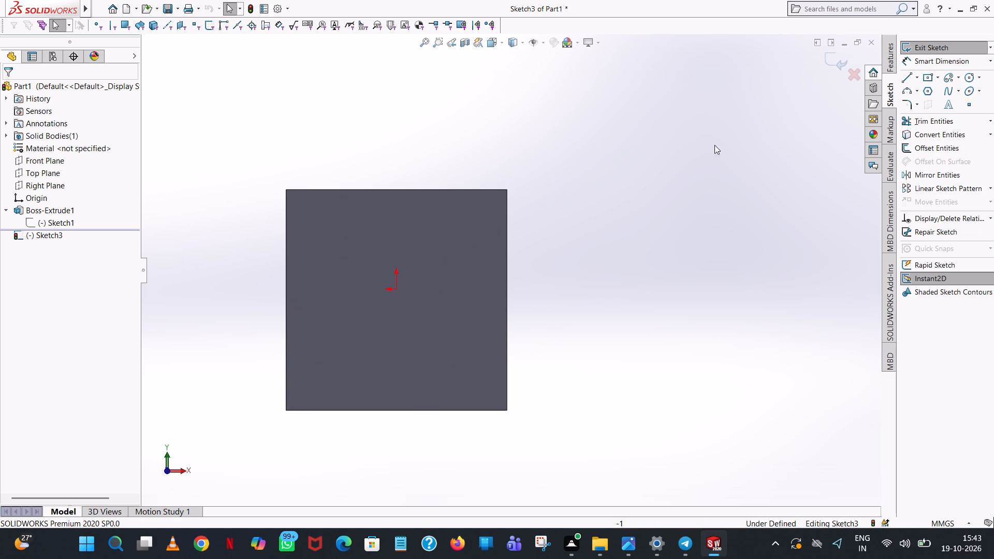
Sketch a 10 mm line along the plate's top edge from its upper-left corner, continuing with a 90 mm vertical line downward.
left_click(903, 74)
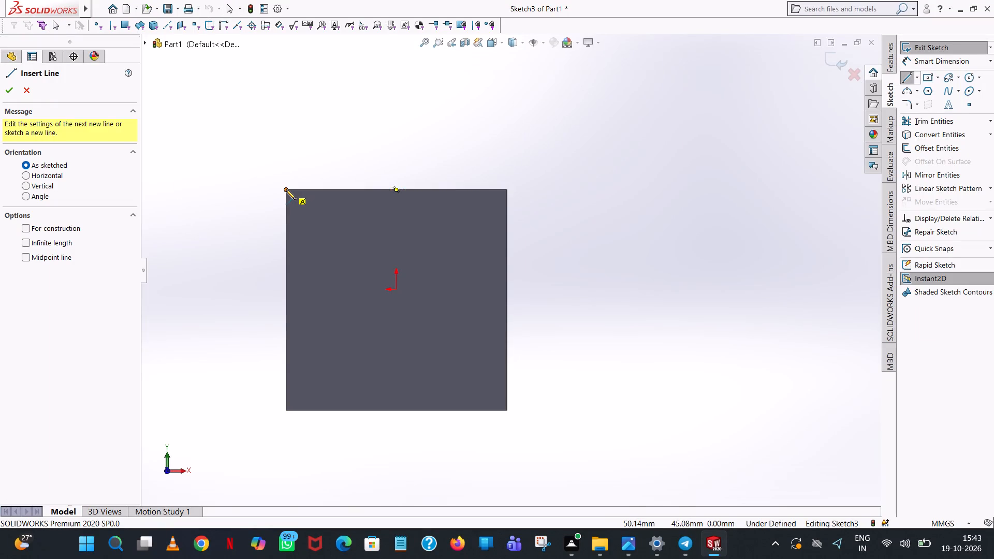
left_click(286, 189)
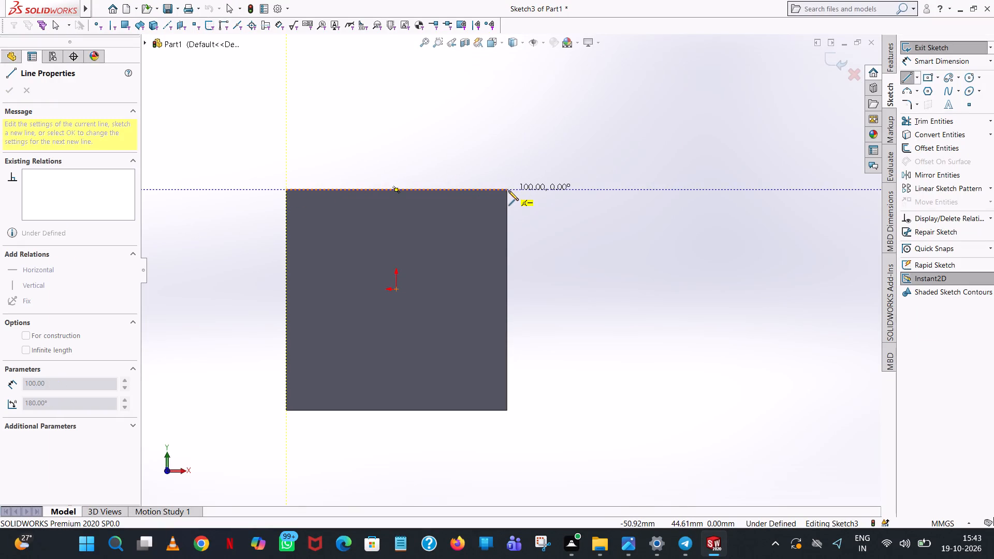
left_click(312, 189)
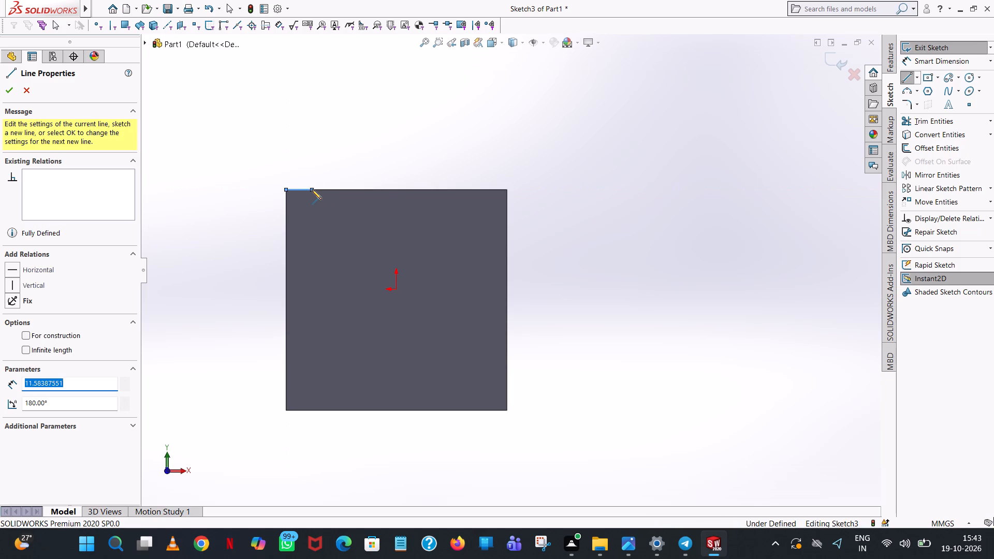
type("10")
key("Return")
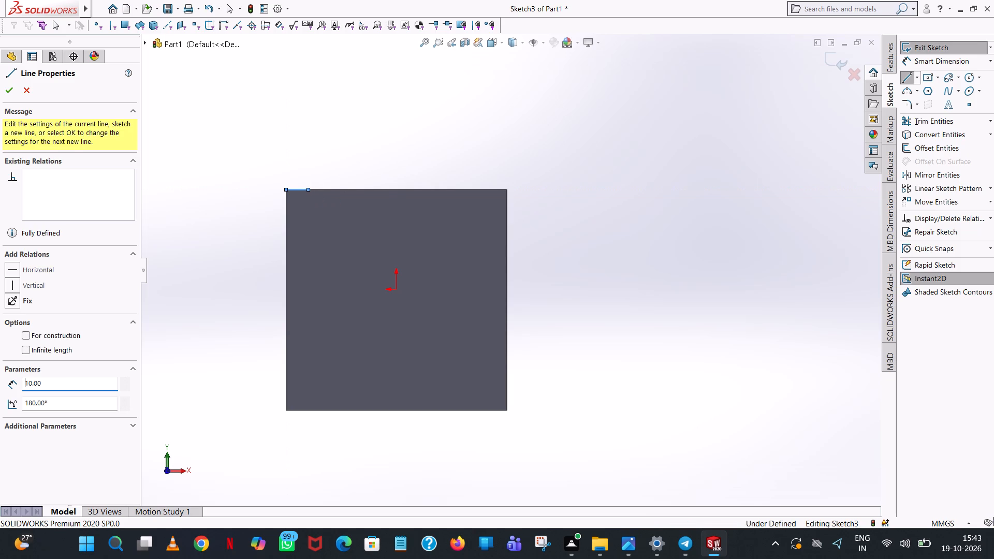
left_click(309, 385)
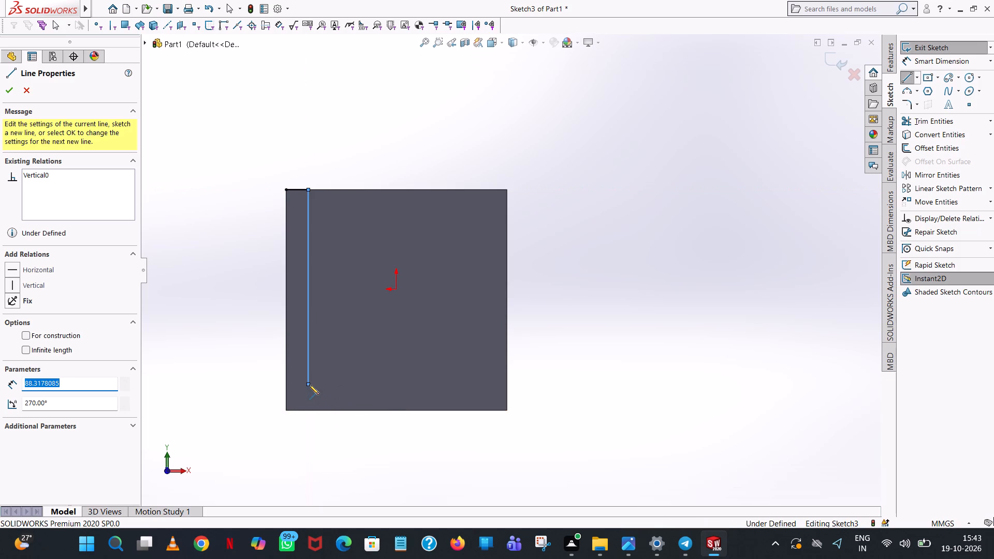
type("90")
key("Return")
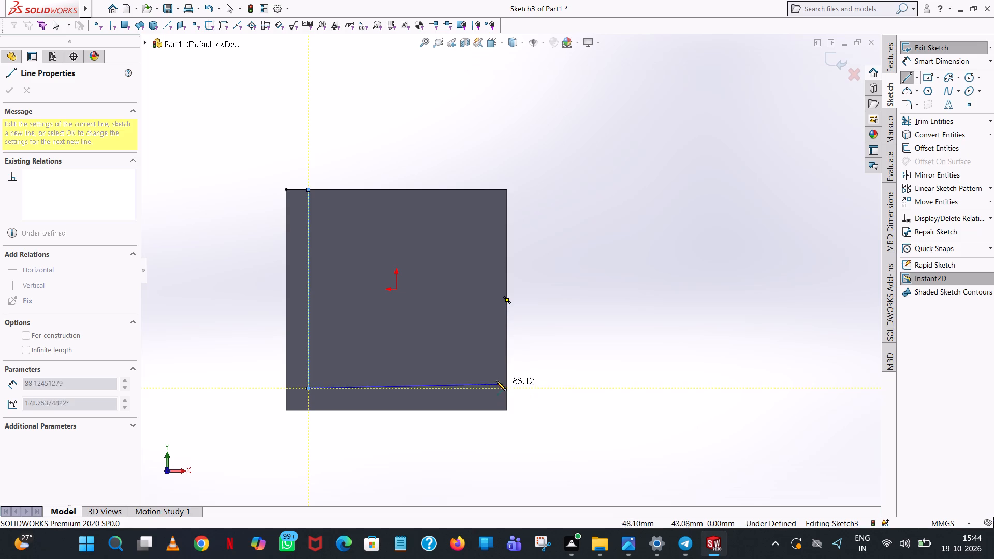
End the line chain and set the short horizontal line on the plate's top edge to 5 mm long.
right_click(440, 343)
left_click(458, 349)
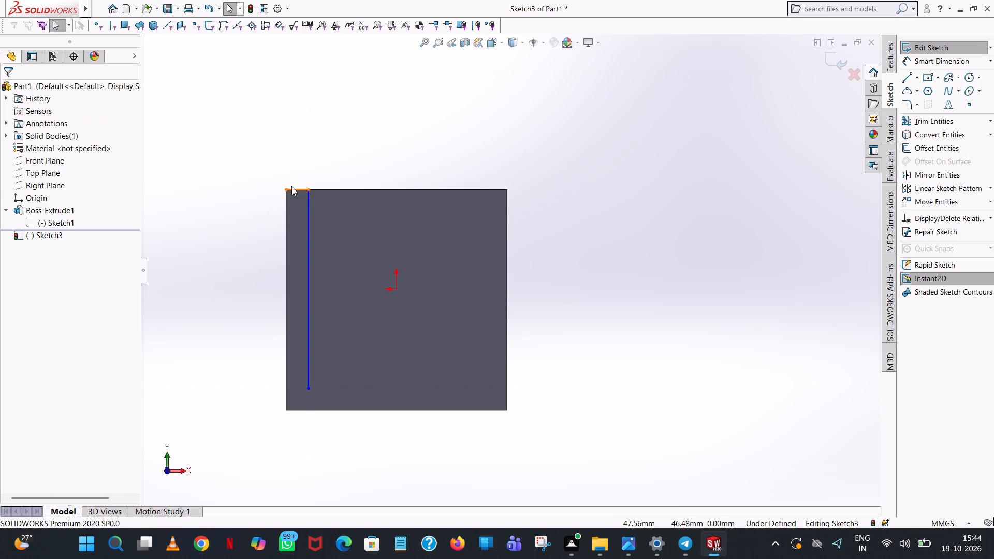
left_click(300, 188)
key("5")
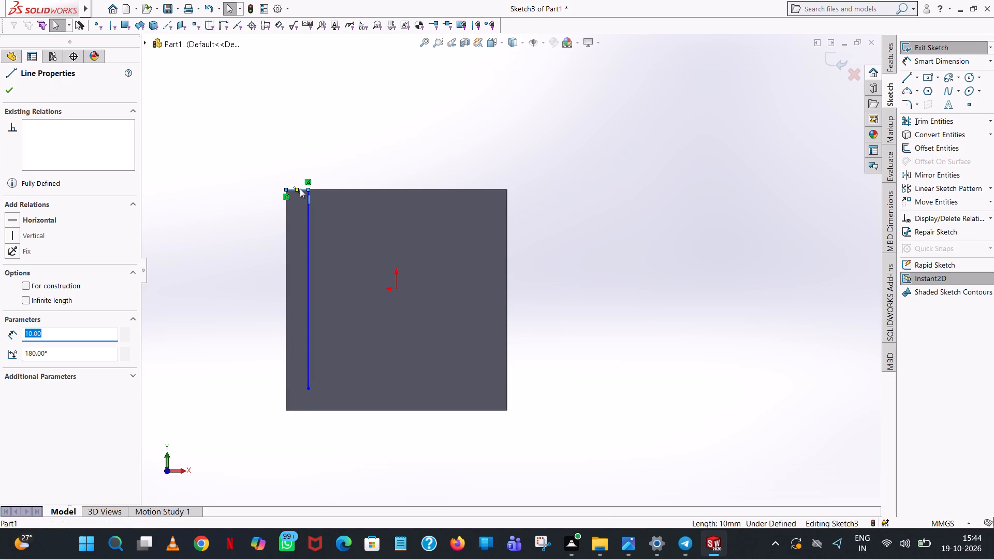
key("Return")
left_click(418, 119)
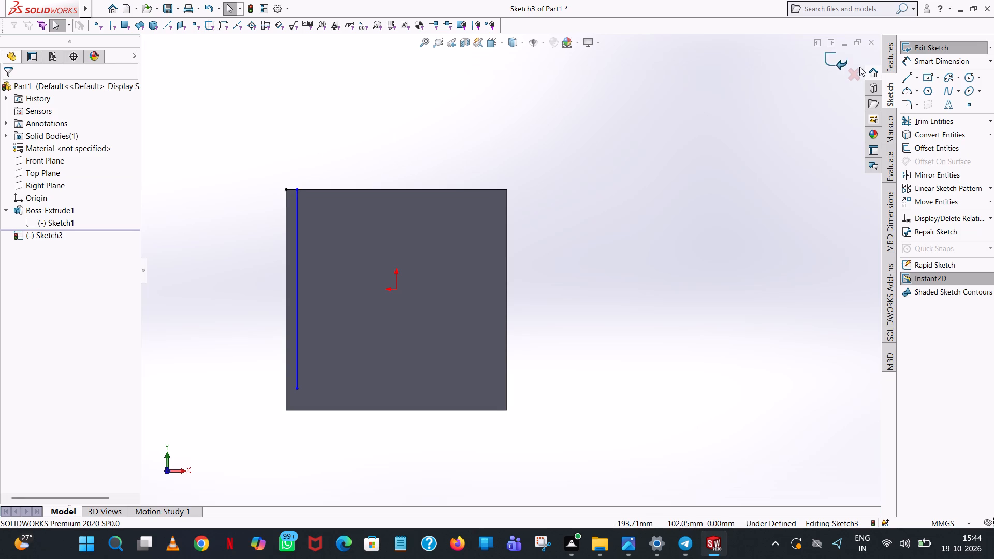
Sketch a 90 mm horizontal line rightward from the lower endpoint of the vertical line and end the chain.
left_click(908, 76)
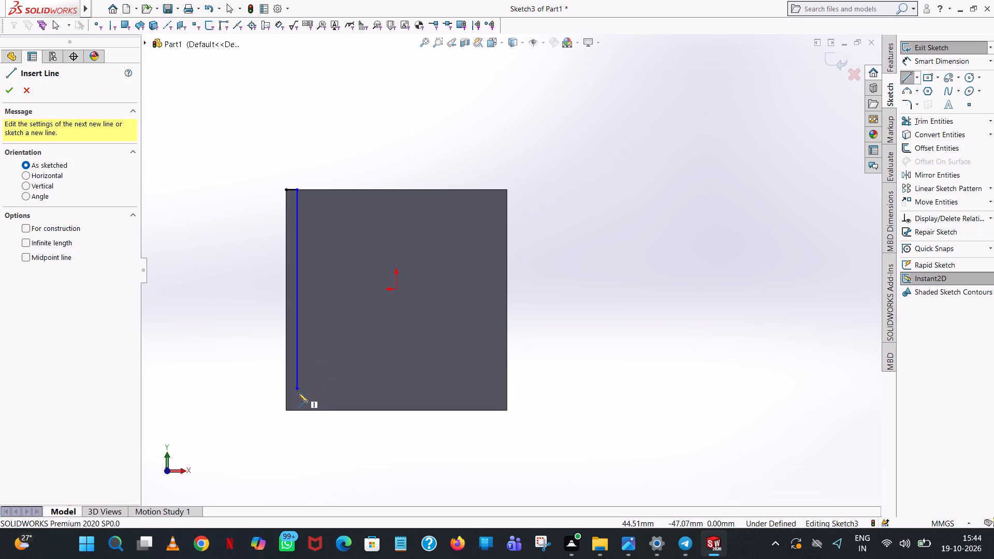
left_click(299, 389)
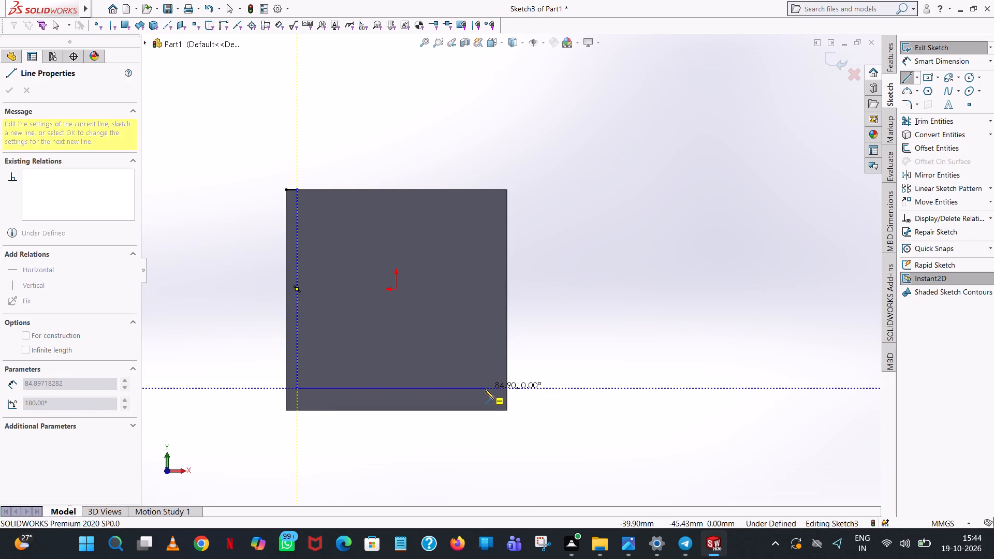
left_click(485, 389)
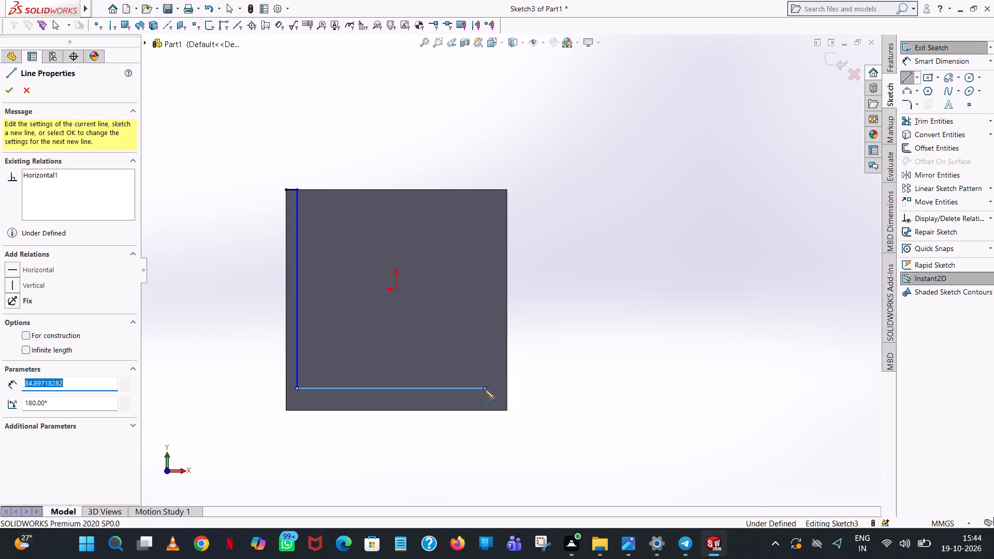
type("90")
key("Return")
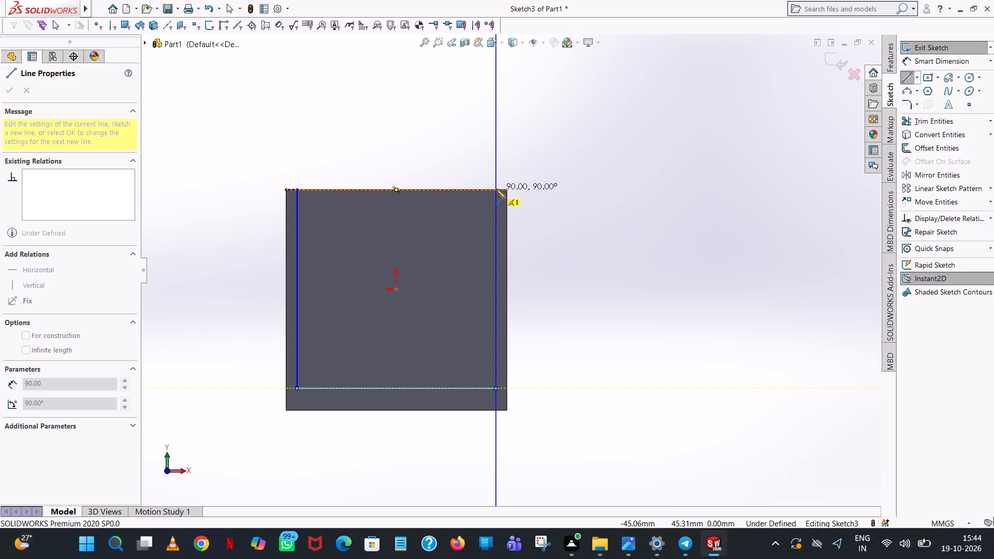
right_click(486, 240)
left_click(498, 244)
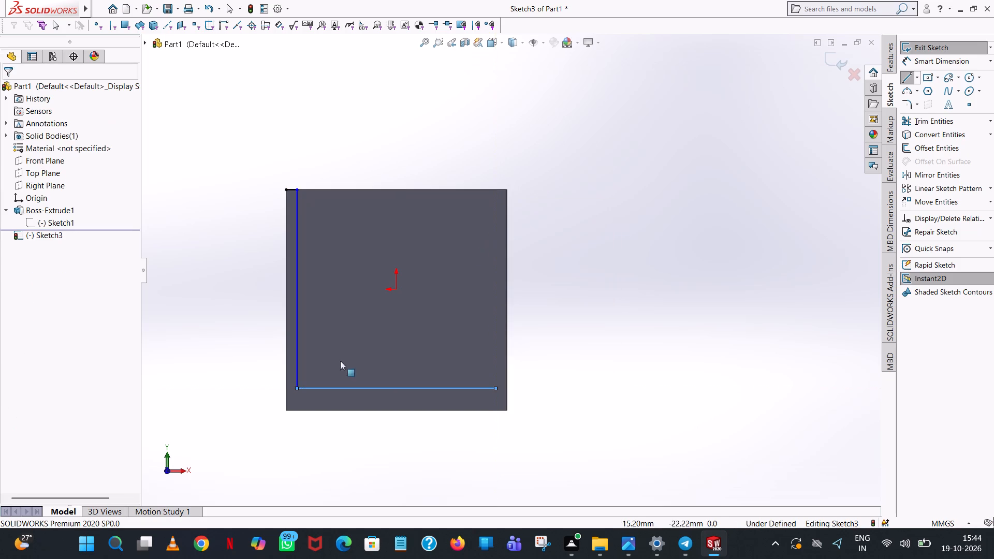
Set the length of the left vertical sketch line to 95 mm.
left_click(295, 361)
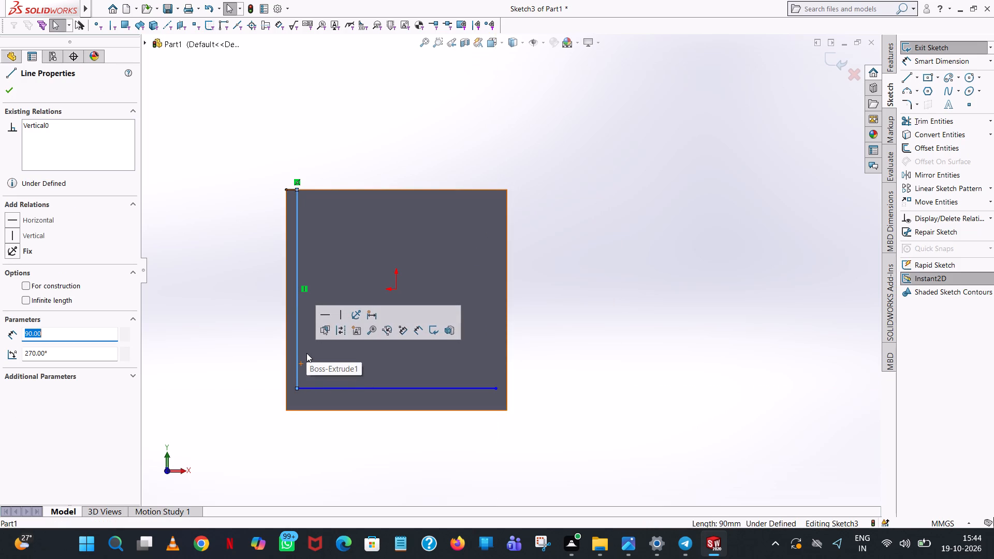
type("95")
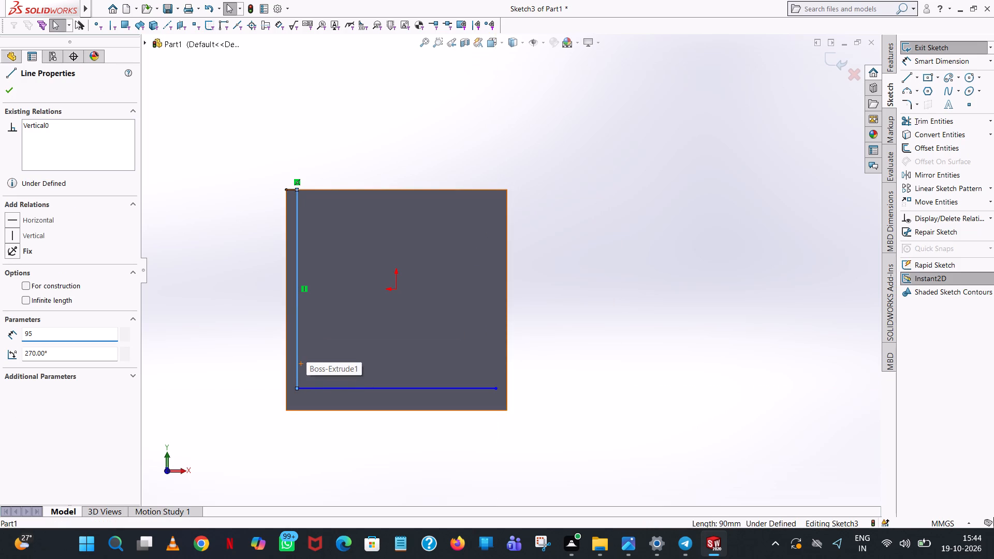
key("Return")
left_click(856, 192)
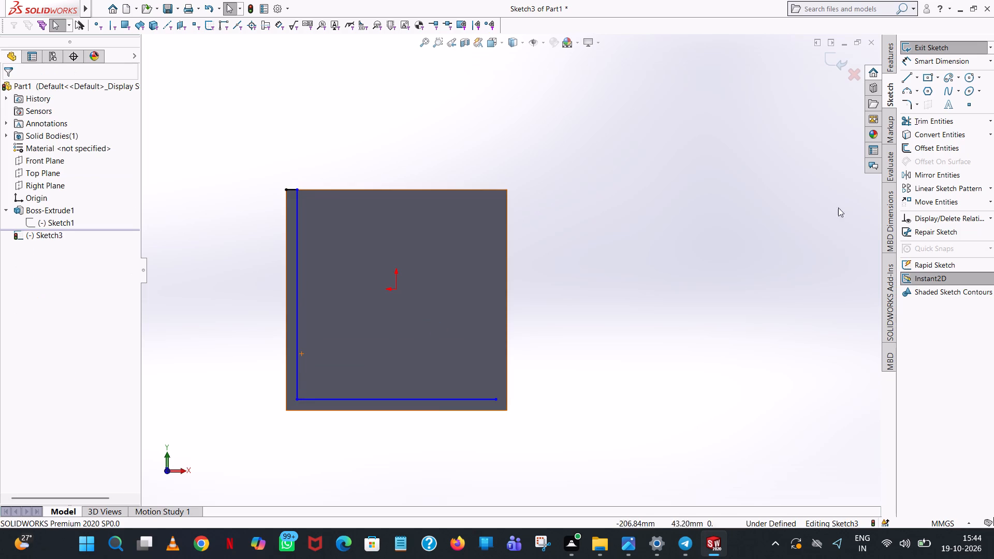
left_click(447, 402)
left_click(622, 285)
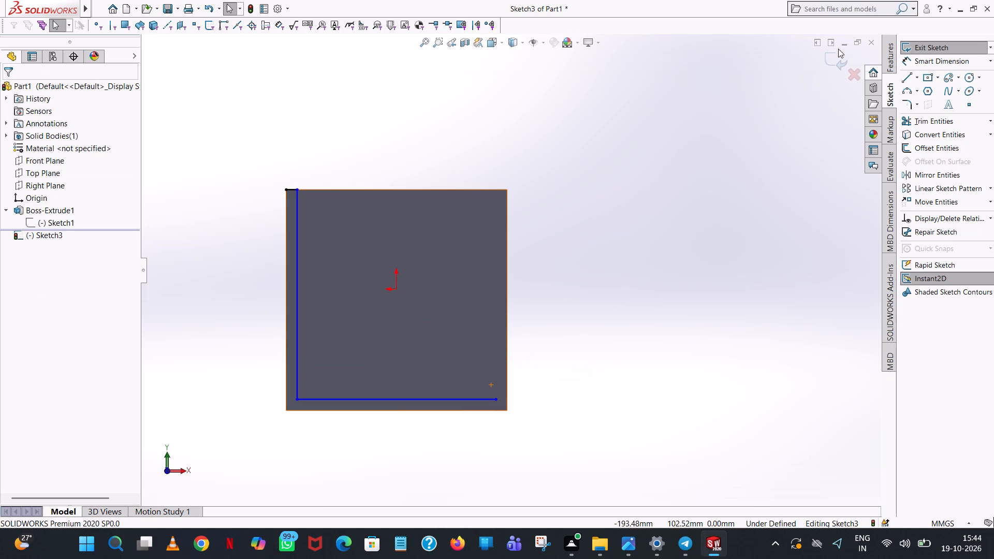
Close the inner square with a 90 mm vertical line up from the bottom line's right end and a horizontal line back to the left side.
left_click(907, 81)
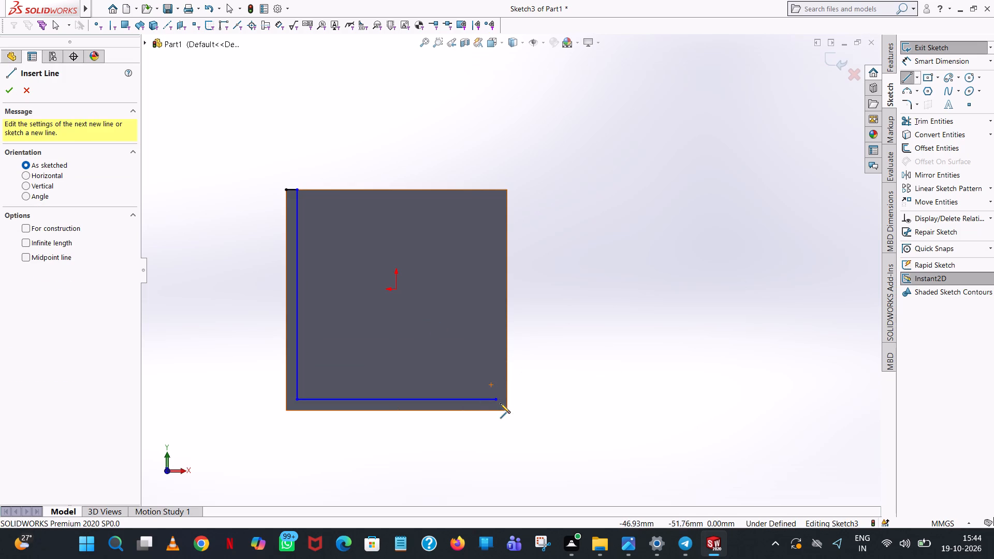
left_click(498, 399)
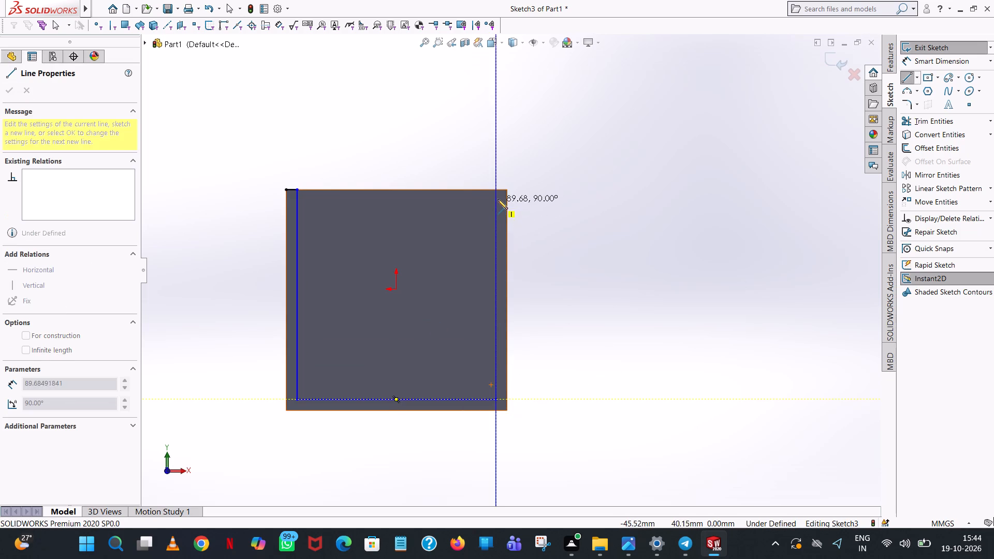
left_click(498, 201)
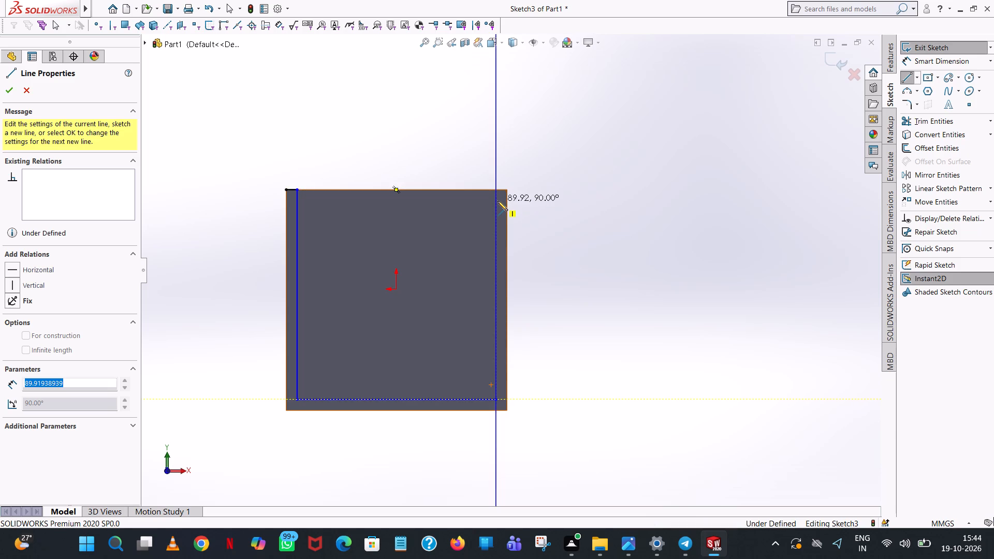
type("90")
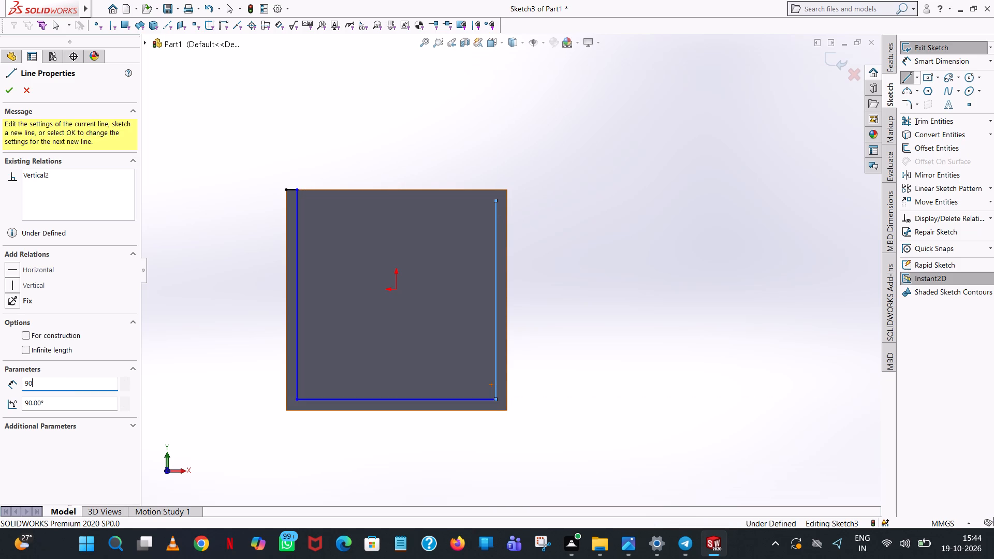
key("Return")
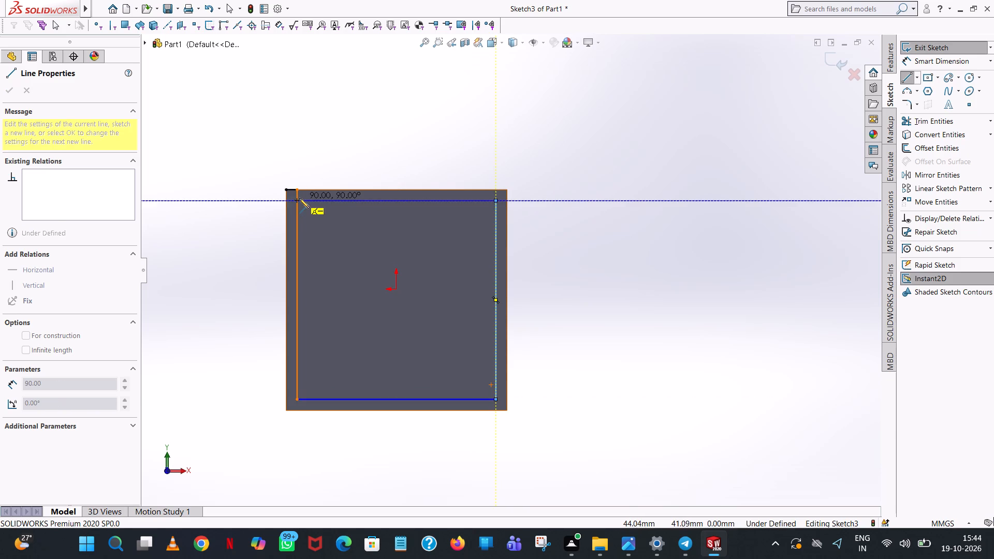
left_click(297, 200)
right_click(297, 200)
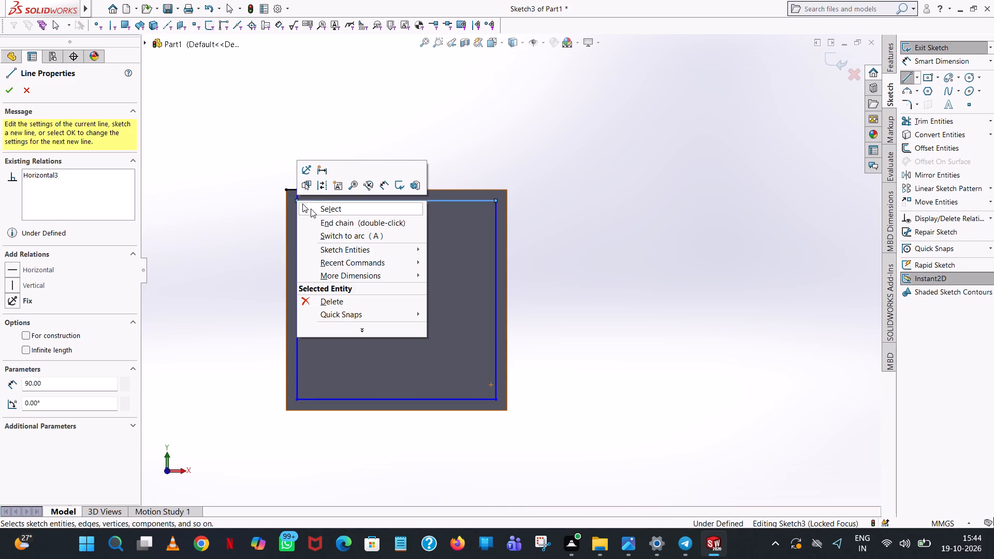
left_click(311, 209)
Trim away the short line on the plate's top edge and the vertical stub above the inner square's upper-left corner.
left_click(904, 125)
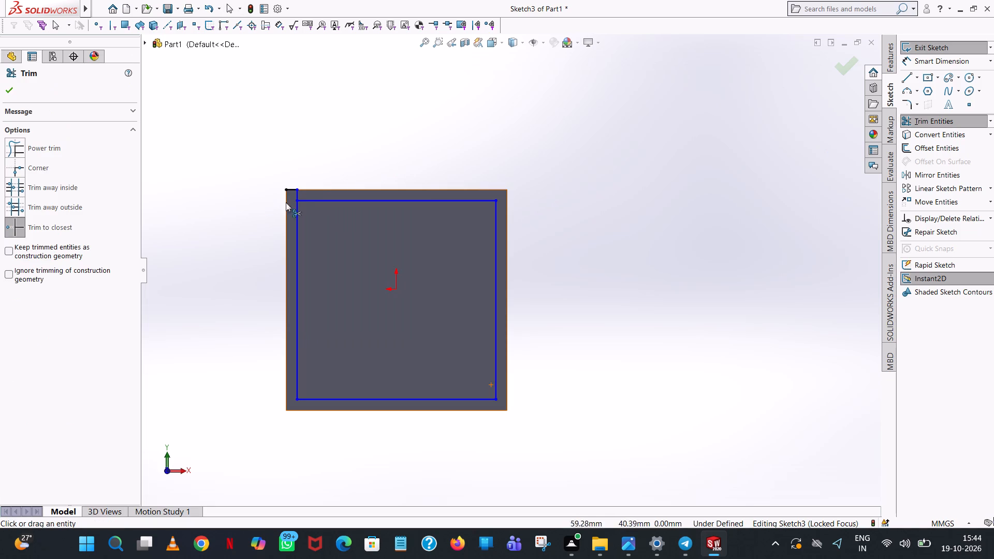
scroll(315, 216, "down", 5)
left_click(331, 170)
left_click(319, 157)
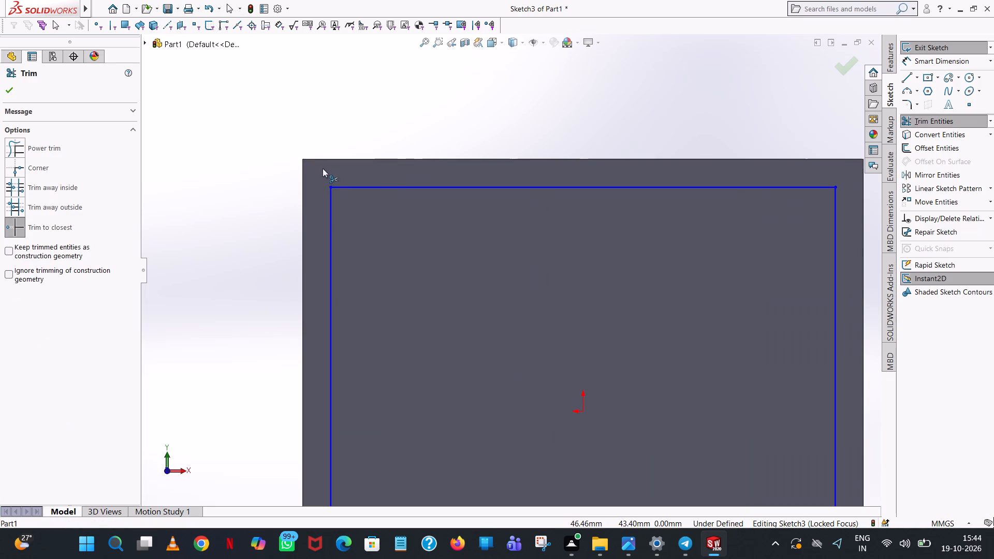
scroll(323, 168, "up", 7)
left_click(12, 85)
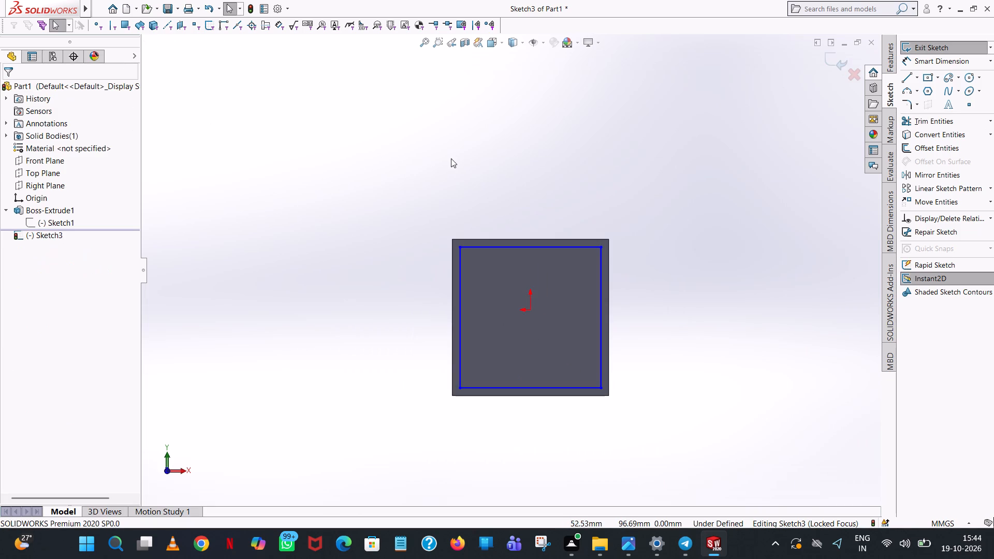
left_click(582, 201)
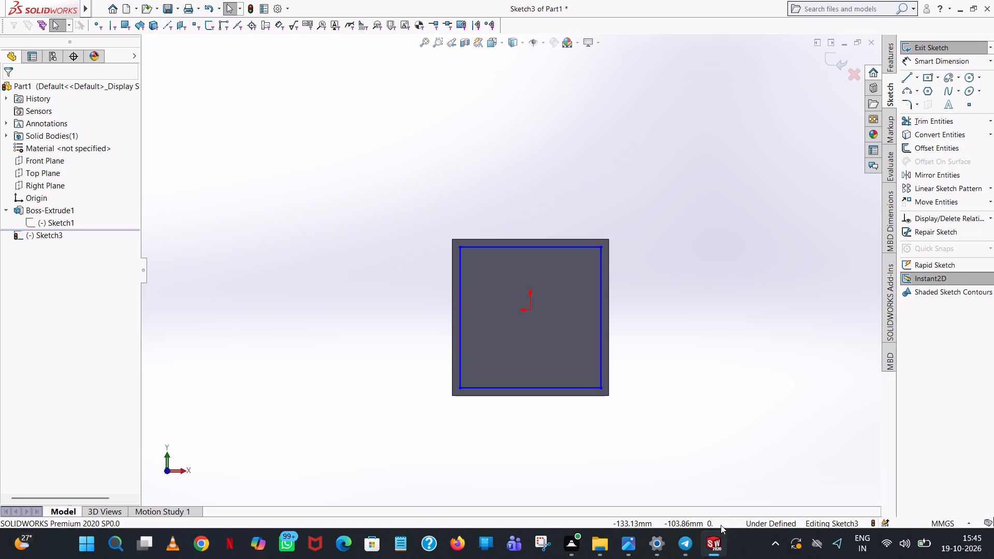
Sketch 15 mm radius circles centred on the midpoints of the inner square's right and left sides.
left_click(968, 76)
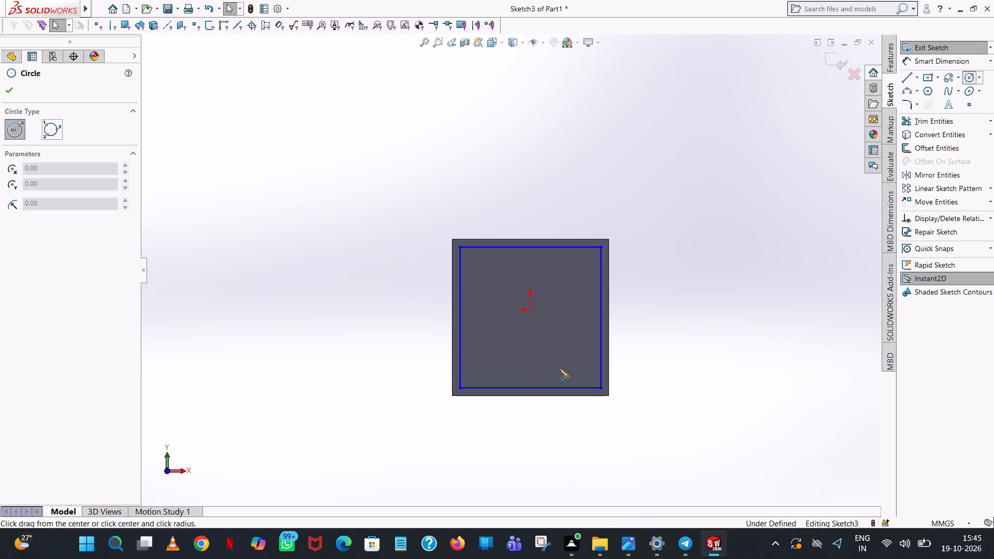
scroll(587, 346, "down", 6)
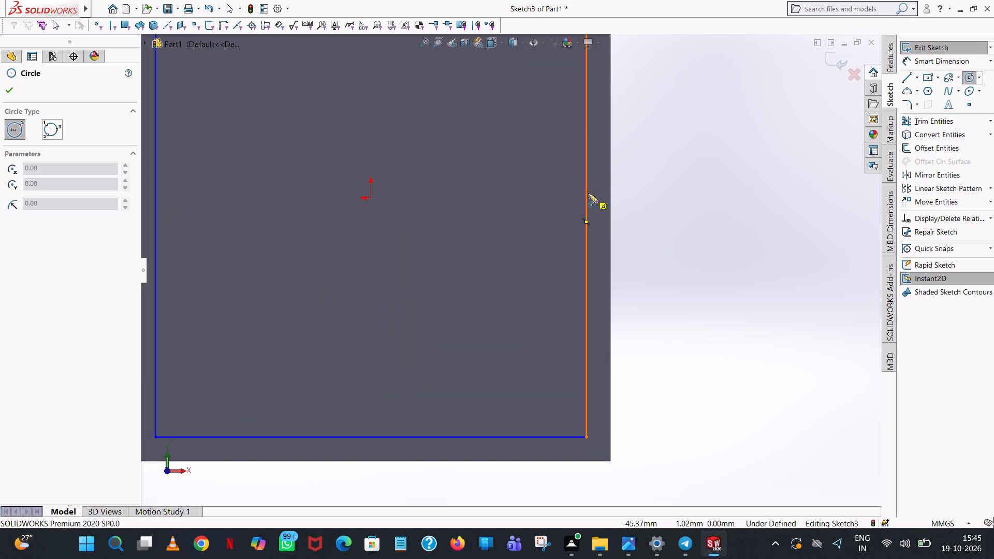
scroll(588, 193, "up", 3)
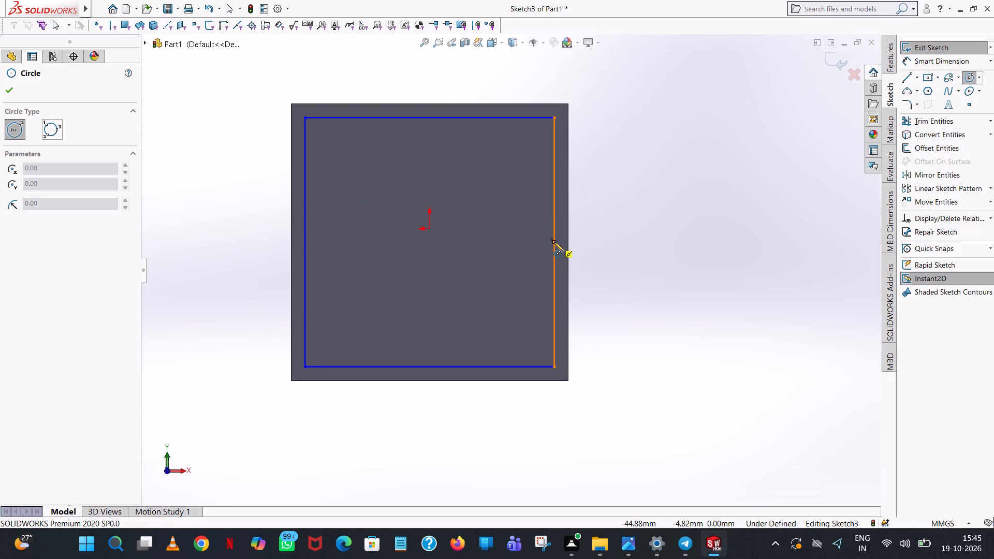
left_click(554, 242)
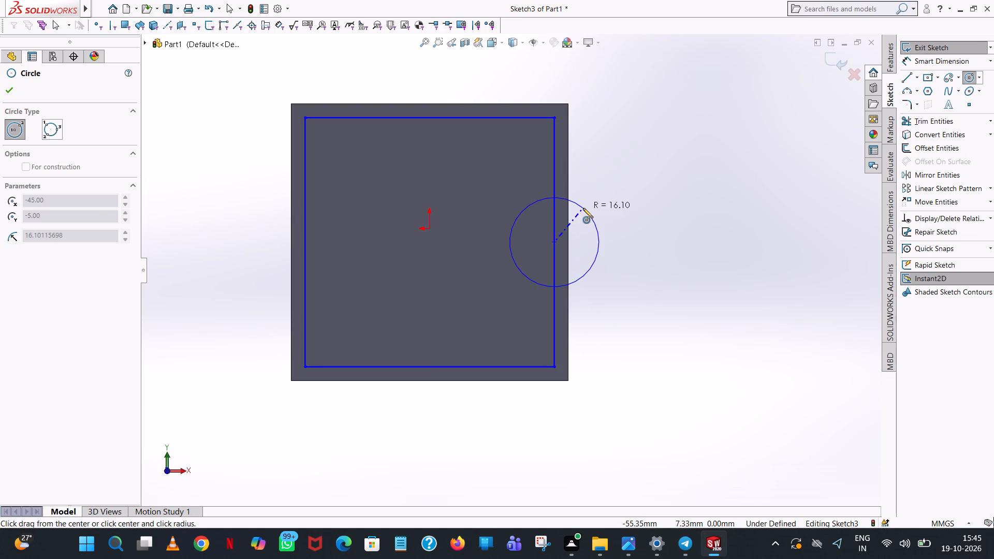
left_click(583, 208)
type("15")
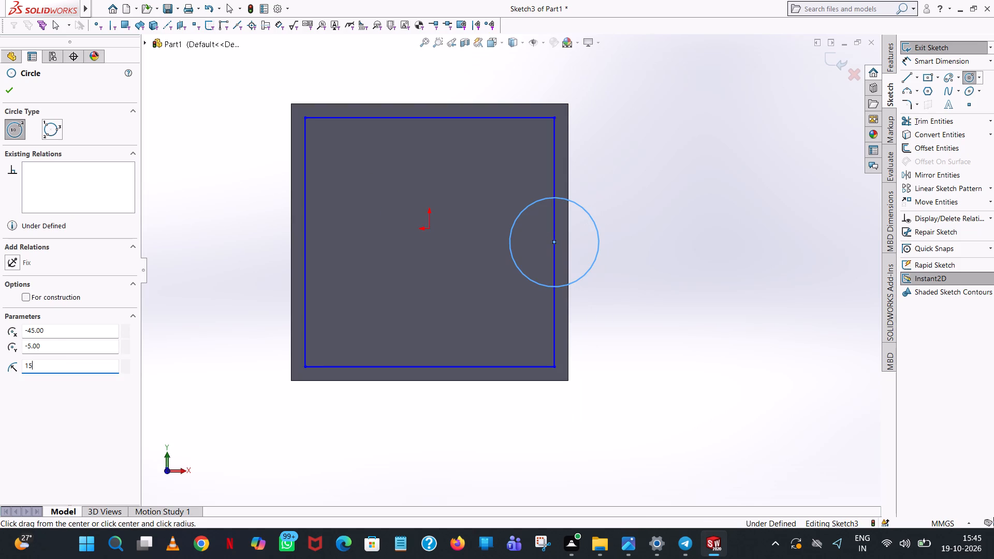
key("Return")
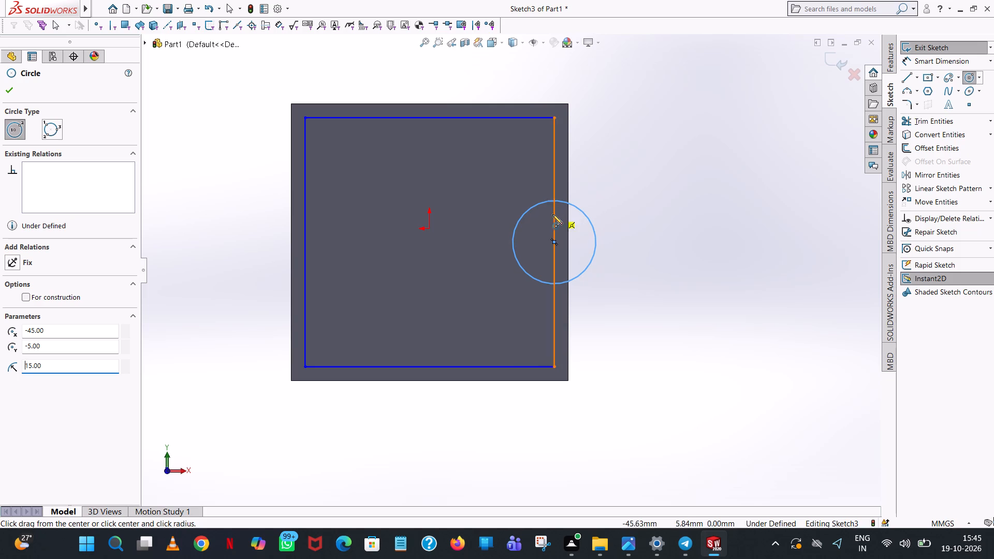
left_click(303, 242)
left_click(338, 232)
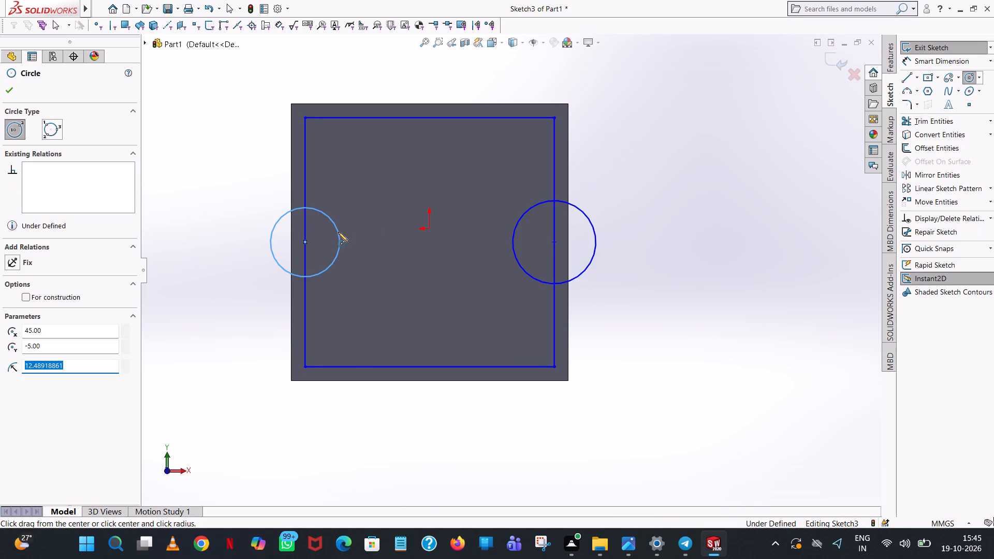
type("15")
key("Return")
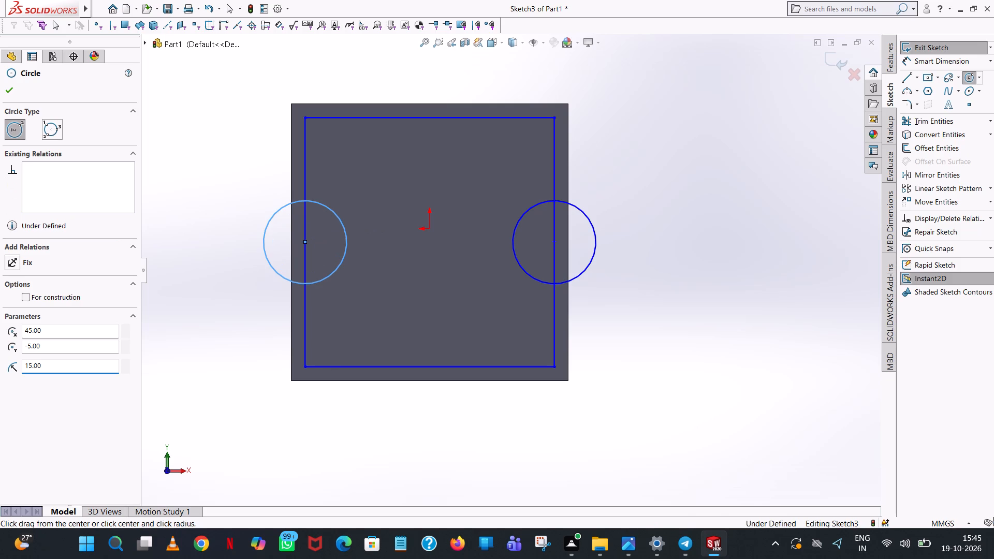
Sketch 15 mm radius circles centred on the midpoints of the inner square's top and bottom sides and finish the Circle tool.
left_click(429, 117)
left_click(440, 149)
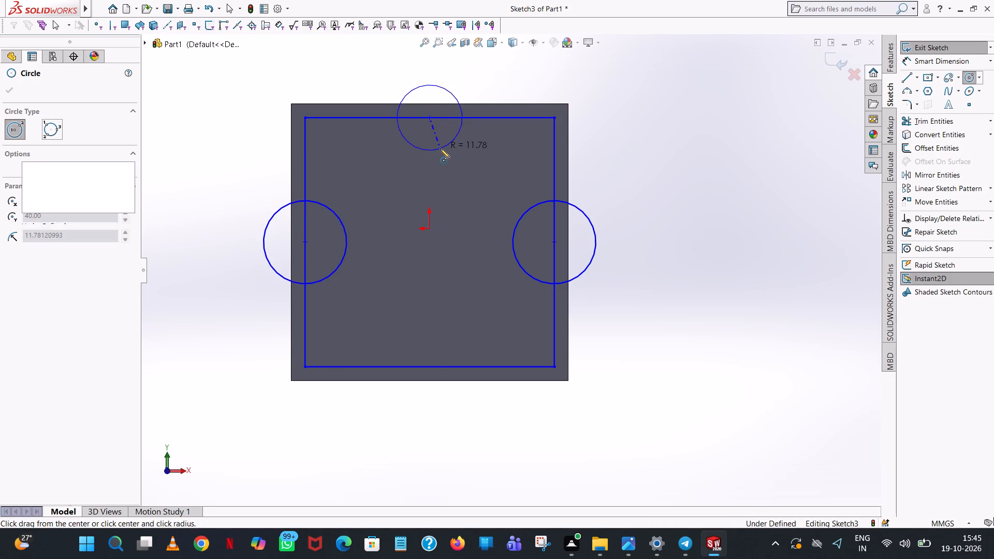
type("15")
key("Return")
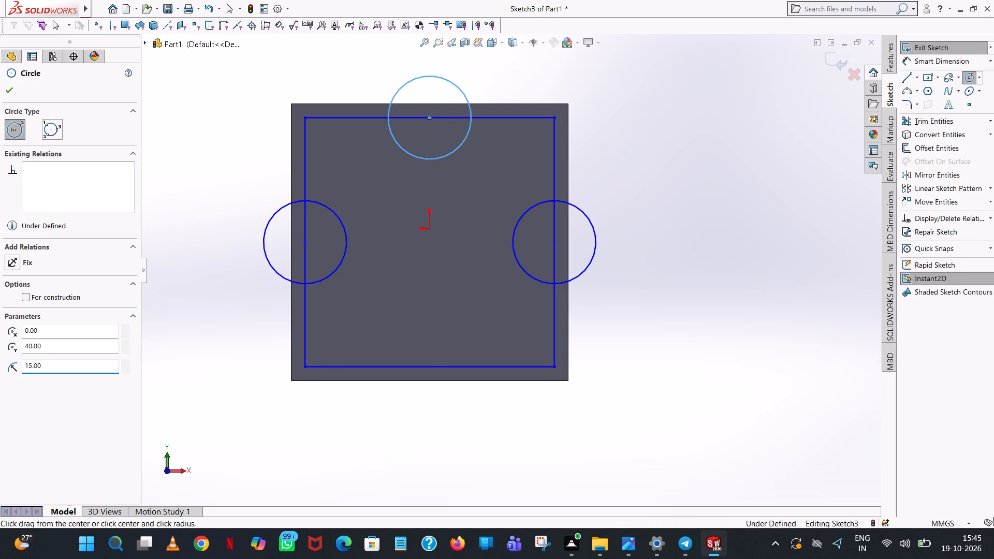
left_click(429, 366)
left_click(464, 333)
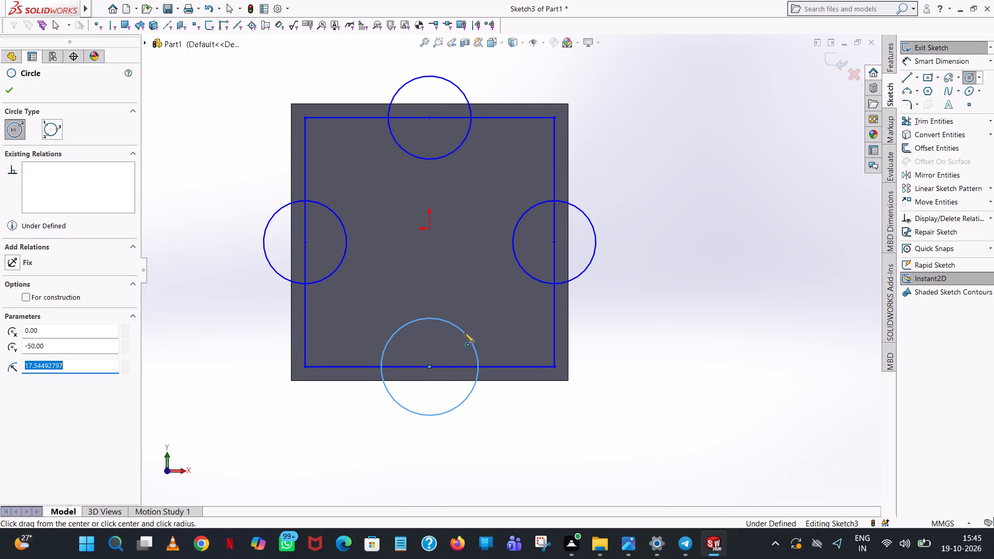
type("15")
key("Return")
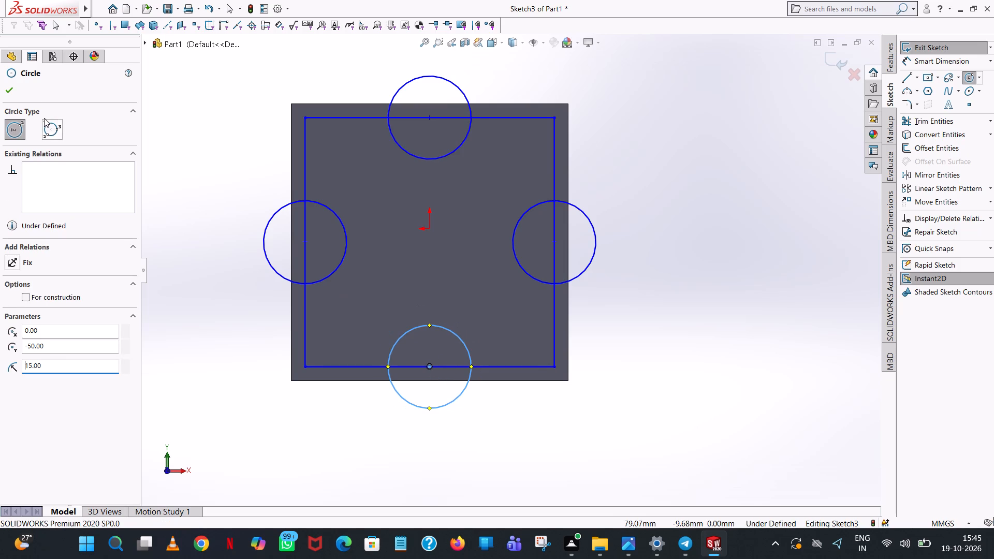
left_click(10, 89)
left_click(199, 101)
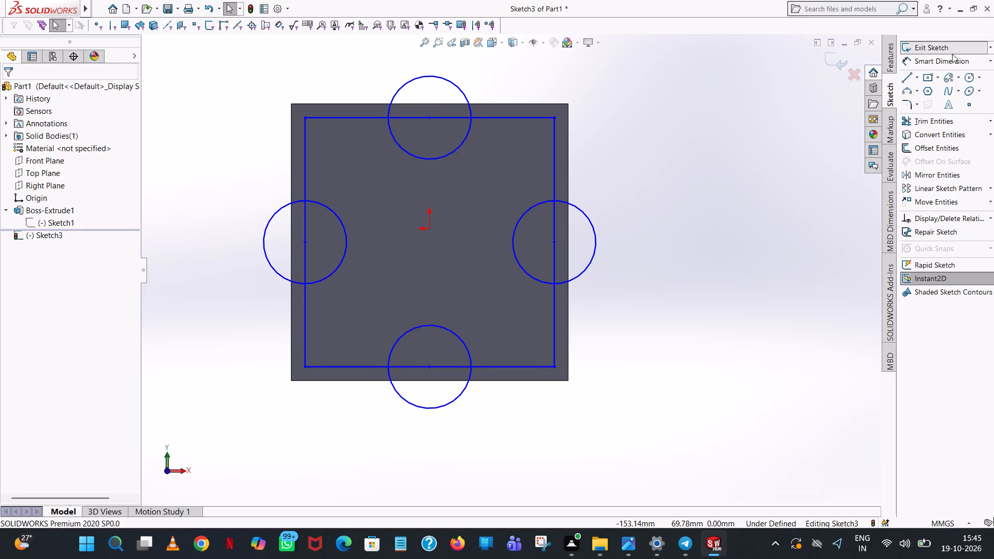
Trim away the outer halves of all four circles, leaving the semicircular arcs inside the 90 mm square.
left_click(931, 116)
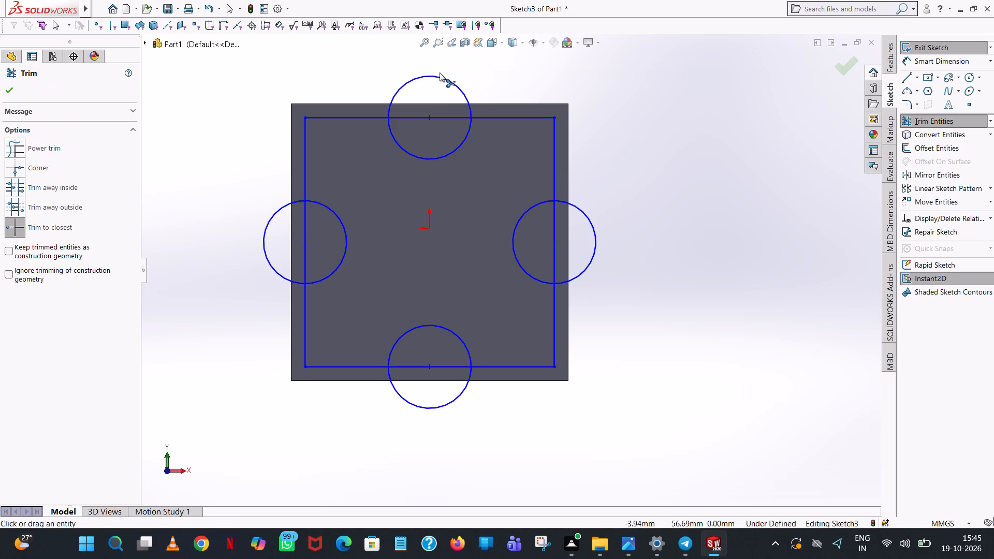
left_click(434, 76)
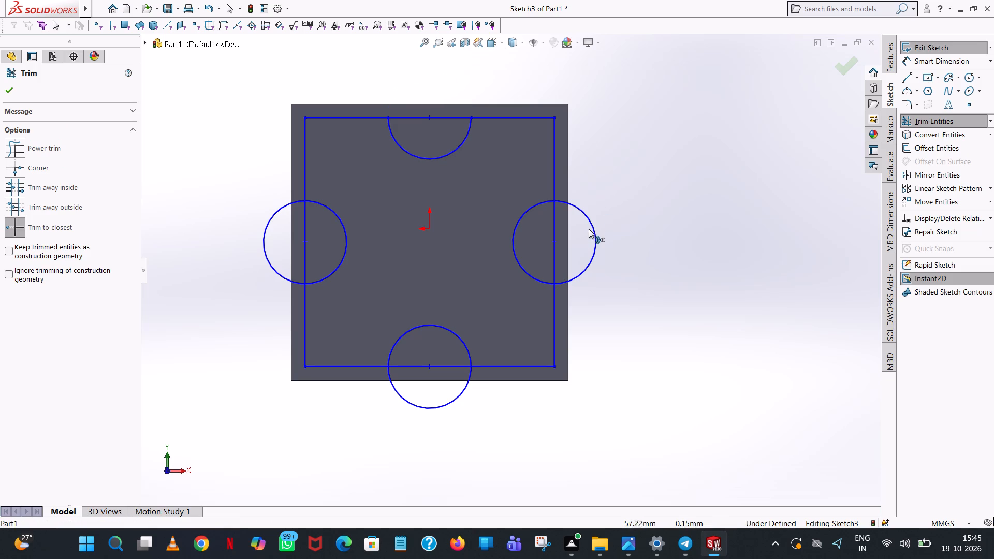
left_click(592, 229)
left_click(454, 400)
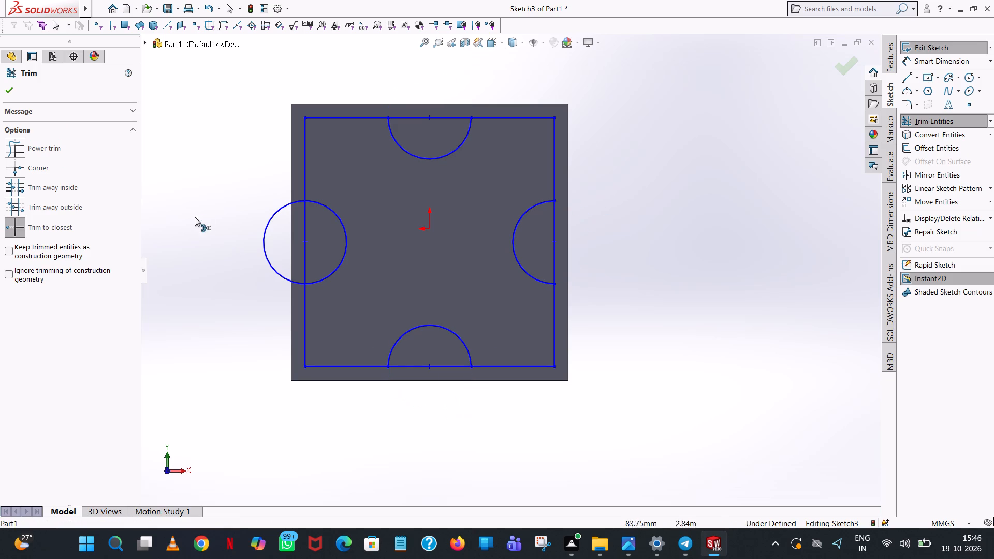
left_click(263, 237)
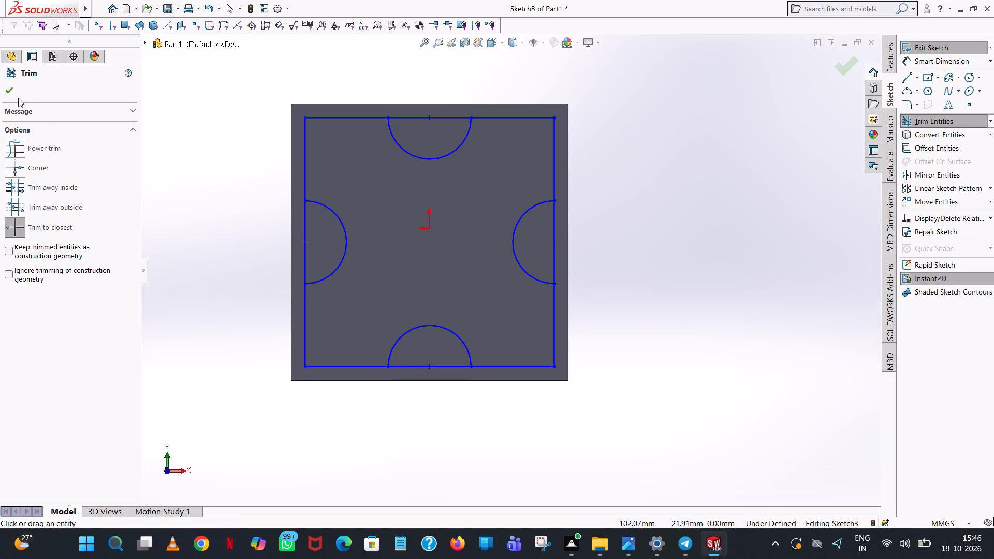
left_click(13, 92)
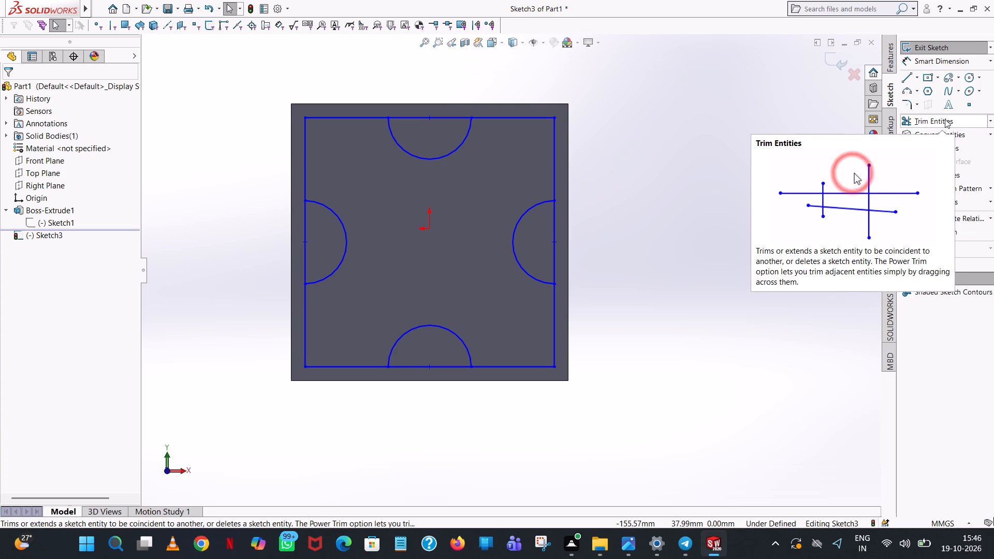
Trim the straight segments spanning the four semicircles so the square and arcs form one closed outline, accepting deletion of the midpoint relations.
middle_click_drag(709, 274, 670, 376)
scroll(709, 274, "up", 1)
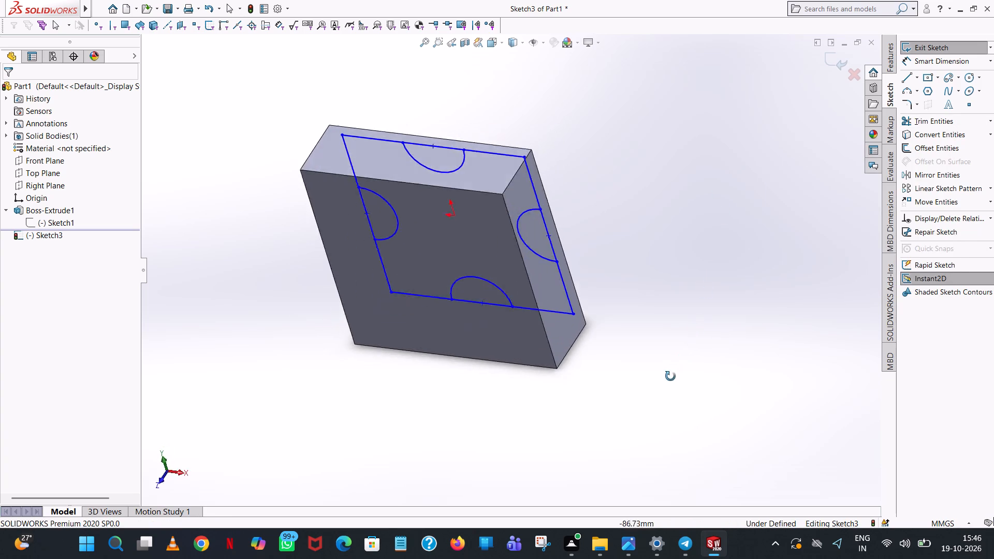
middle_click_drag(670, 376, 605, 450)
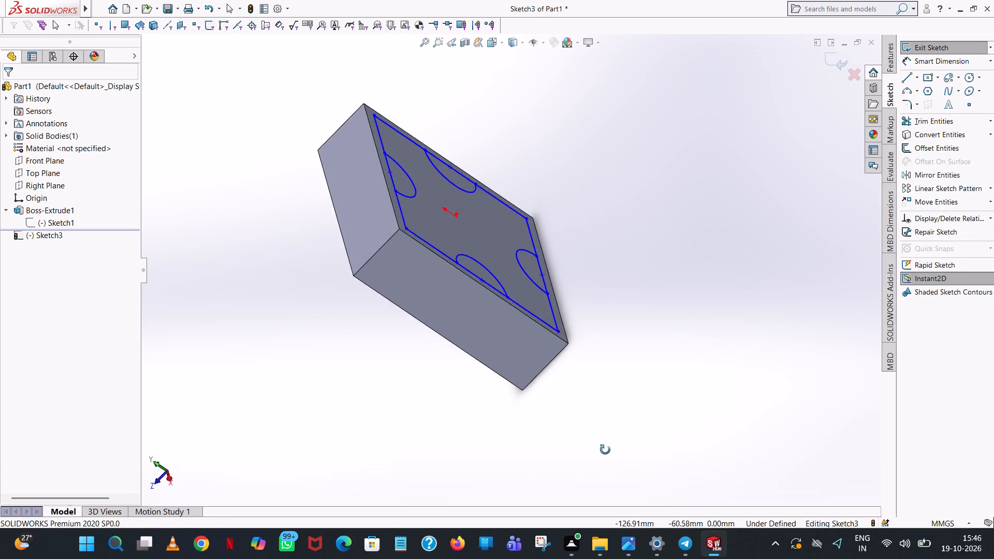
middle_click_drag(605, 450, 584, 513)
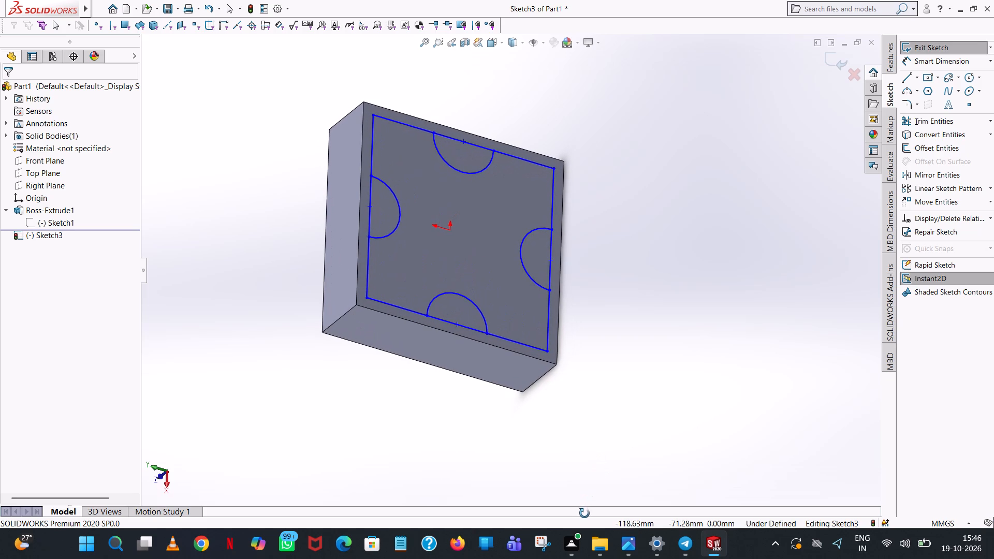
middle_click_drag(584, 513, 582, 512)
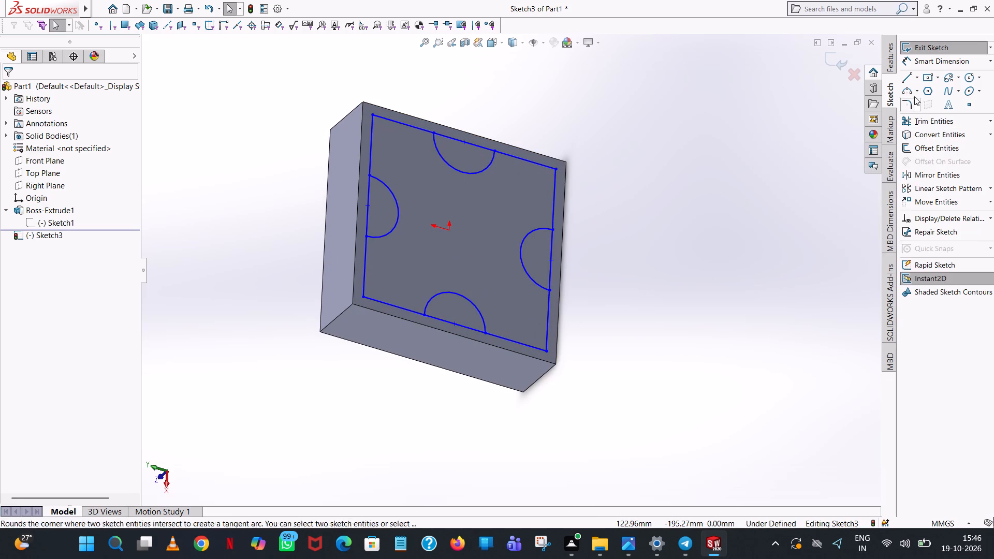
left_click(951, 127)
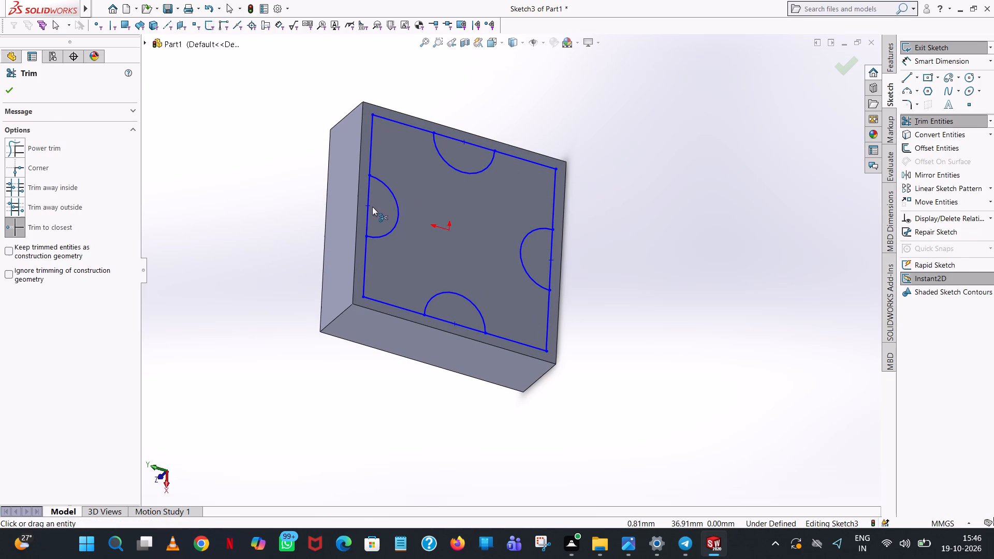
left_click(368, 207)
left_click(527, 279)
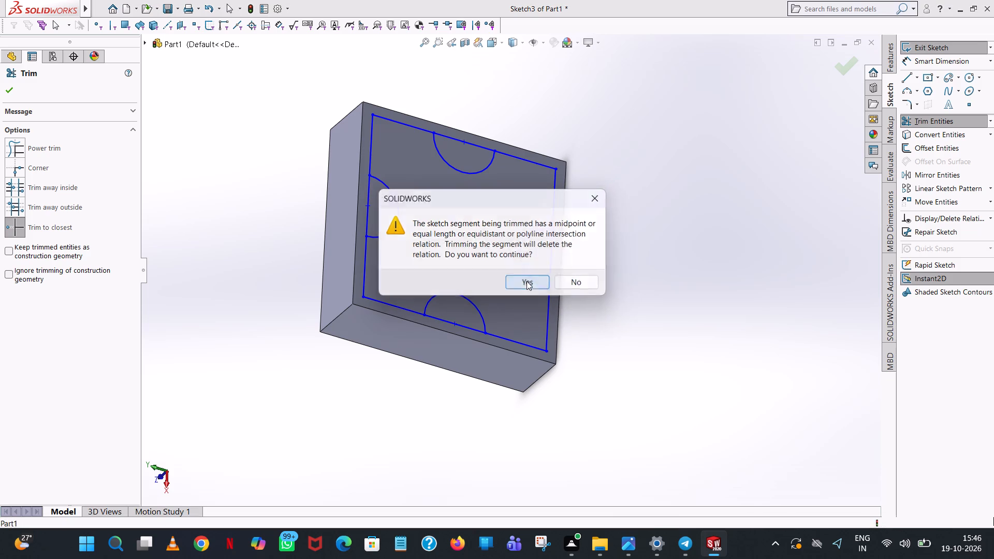
left_click(550, 257)
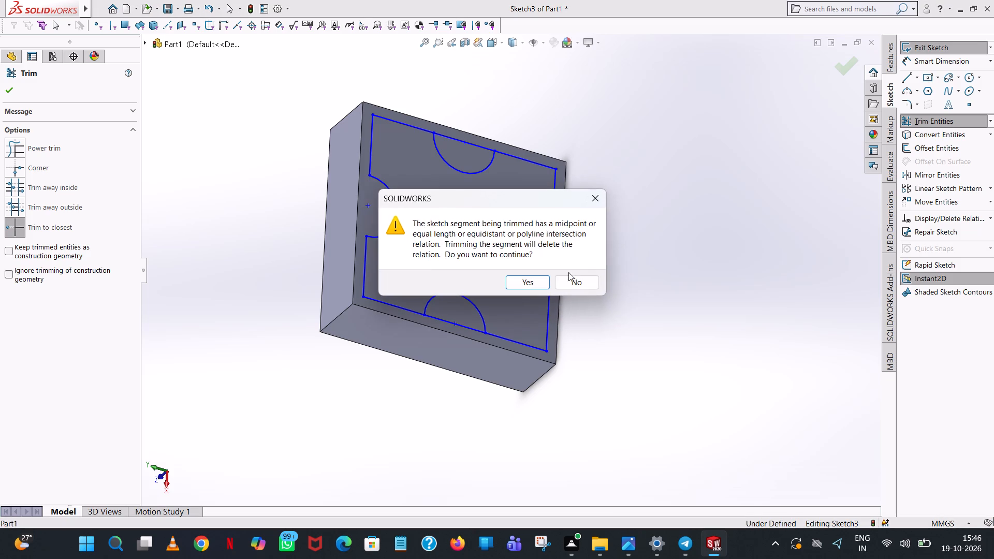
left_click(531, 283)
left_click(454, 324)
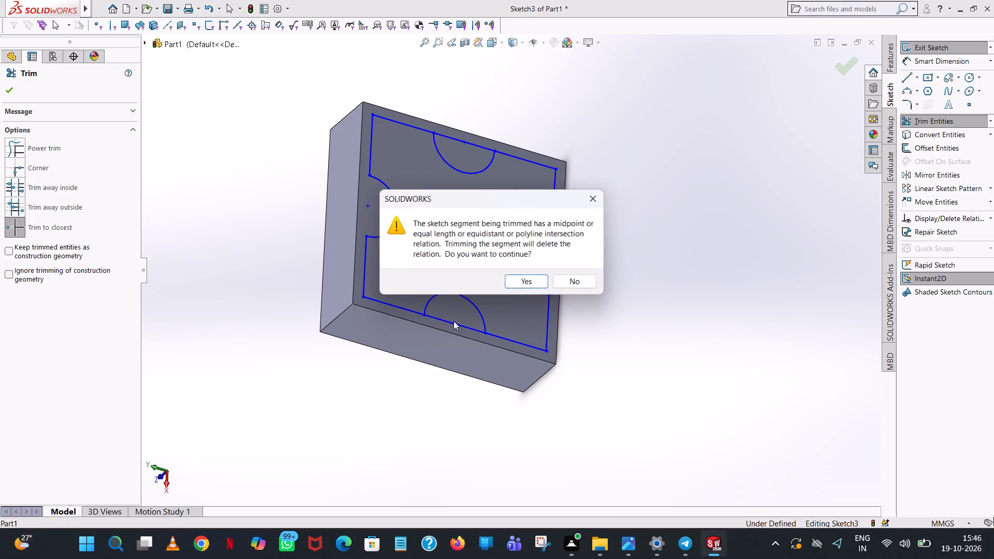
left_click(533, 279)
left_click(467, 145)
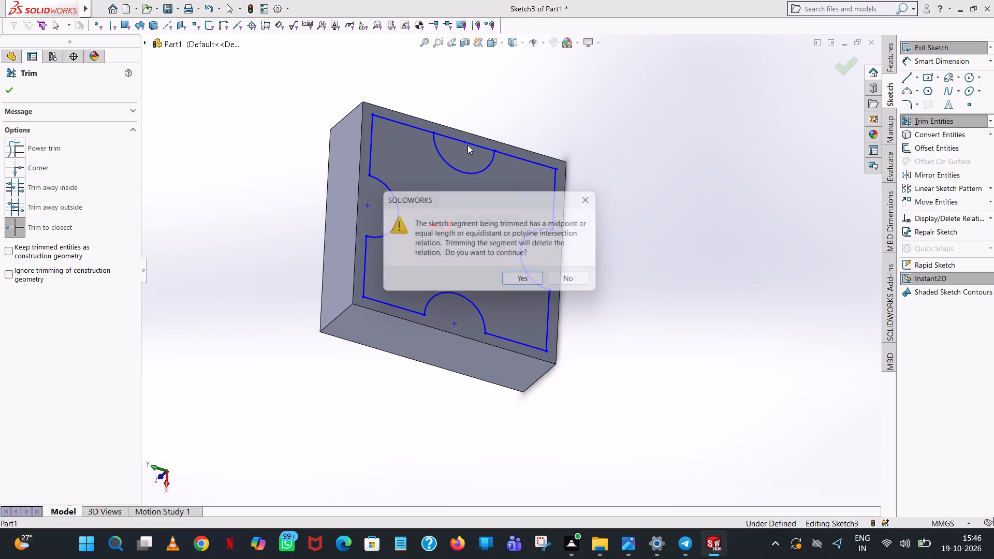
left_click(525, 286)
left_click(622, 130)
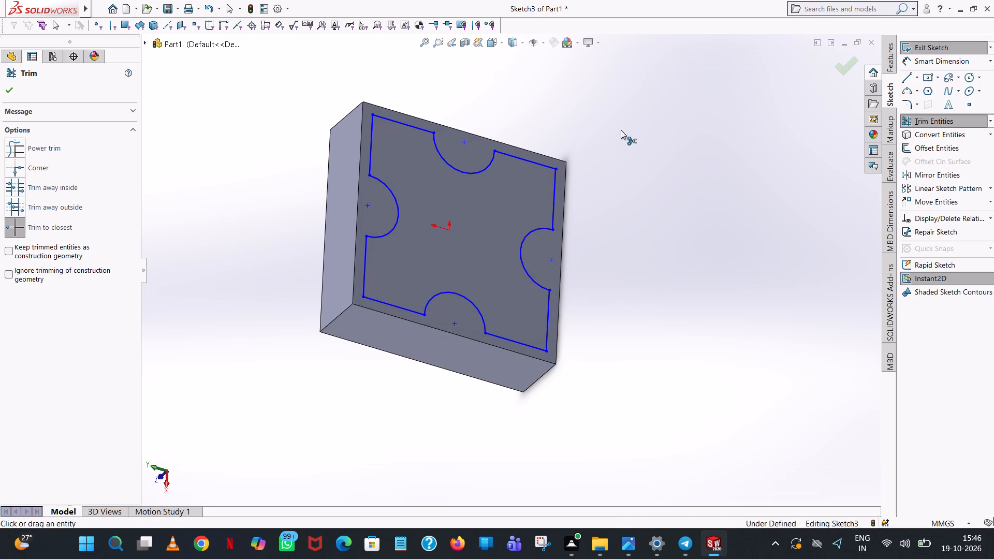
left_click(1, 89)
left_click(22, 85)
left_click(8, 91)
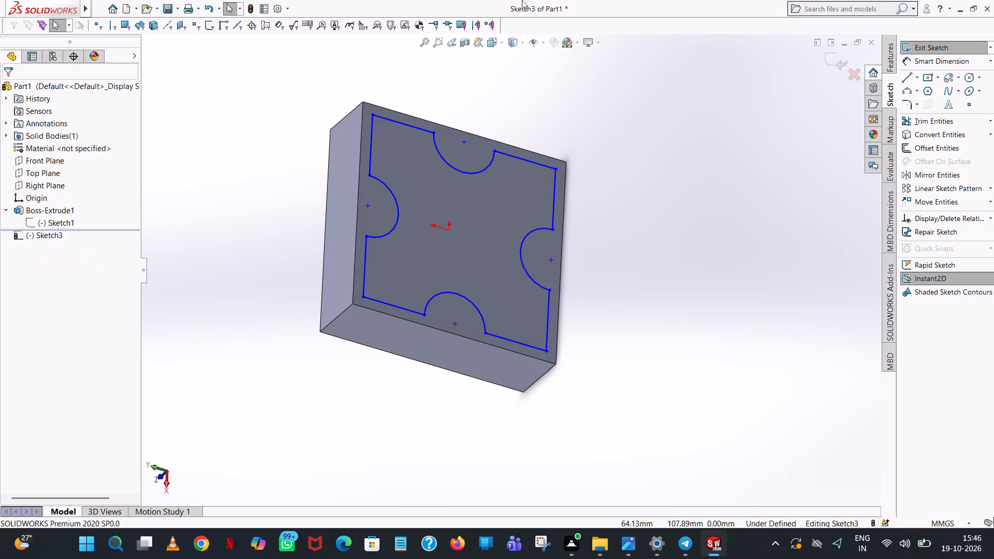
Dimension the radius of the semicircular cutout arc on the profile's right side.
left_click(503, 40)
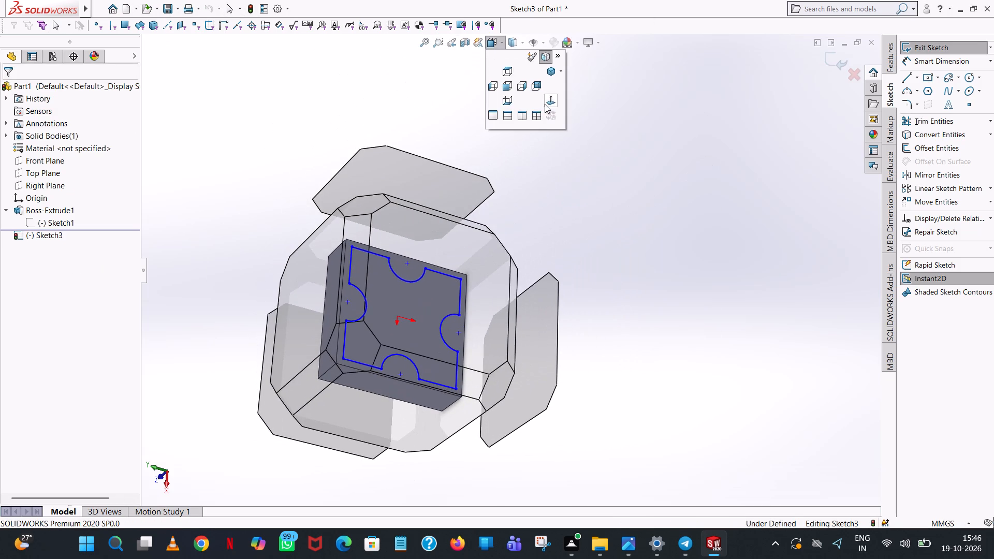
left_click(549, 105)
left_click(959, 60)
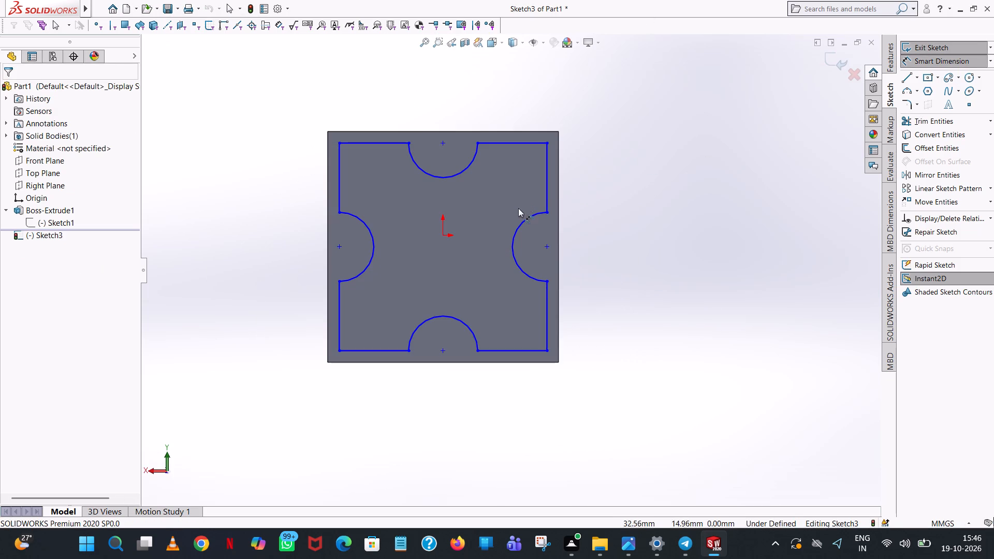
left_click(516, 234)
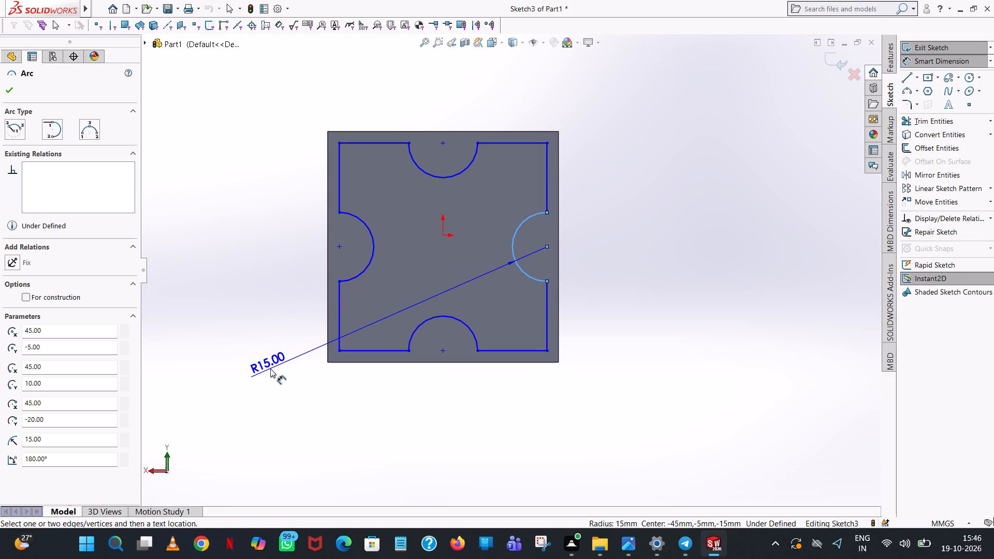
left_click(270, 369)
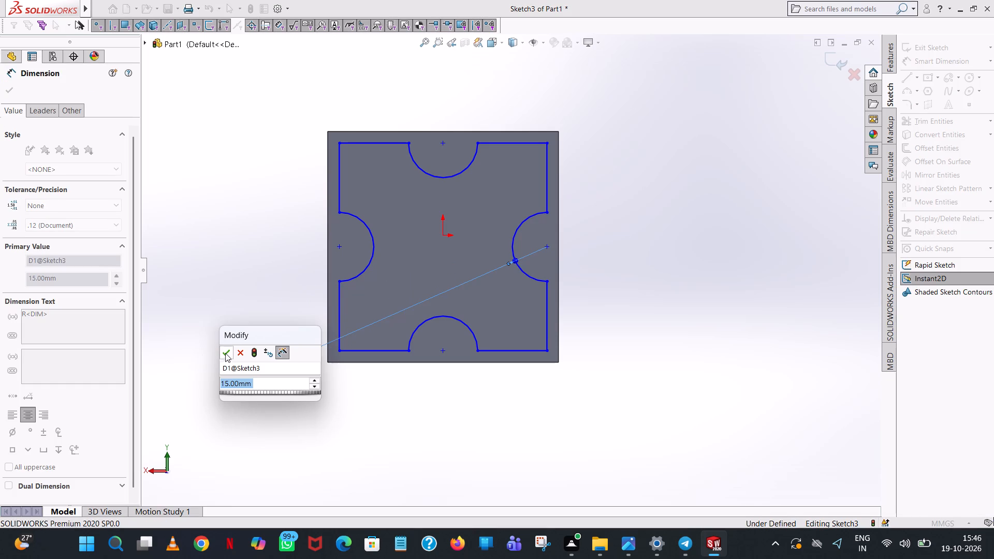
left_click(225, 354)
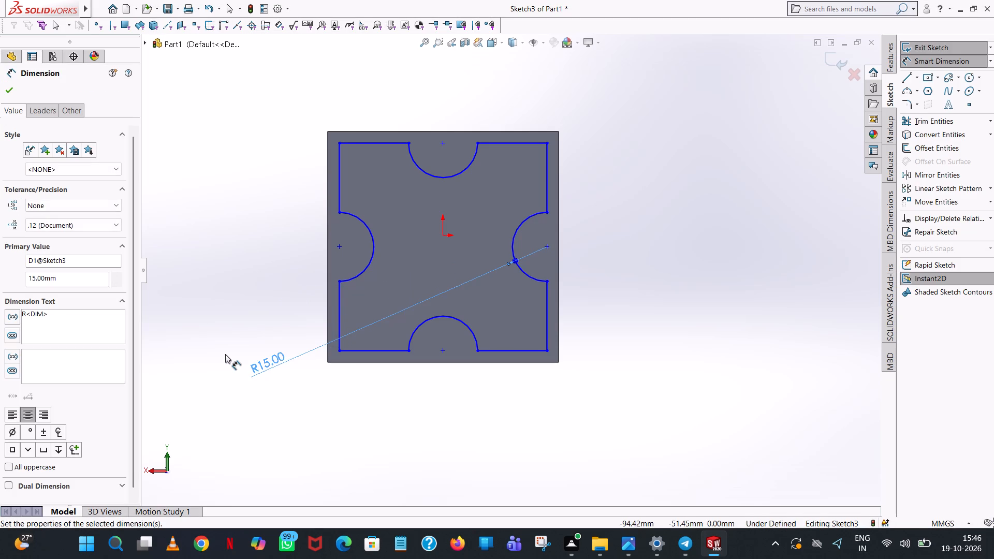
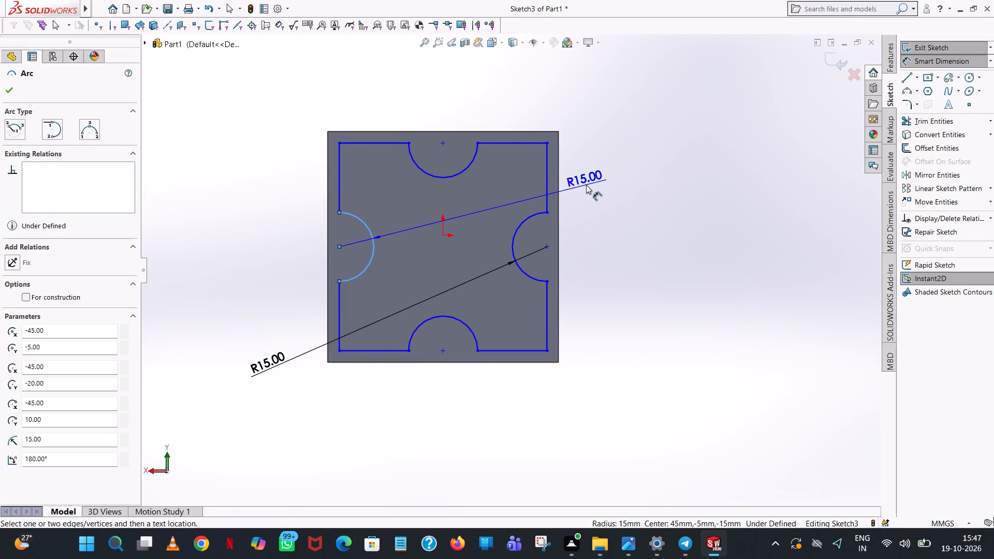
Dimension the radii of the remaining three semicircular cutout arcs on the profile's left, bottom and top sides.
left_click(587, 184)
left_click(543, 168)
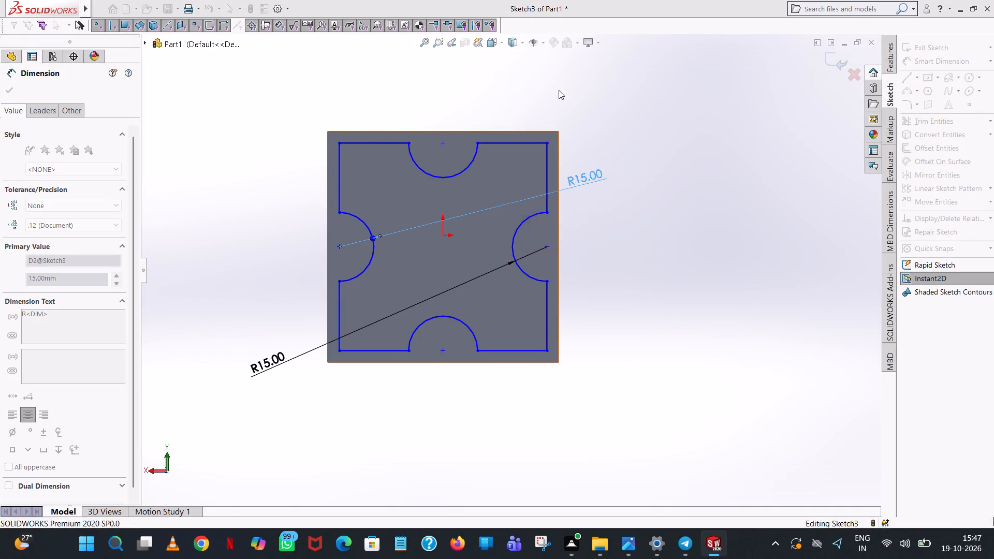
left_click(563, 75)
left_click(443, 316)
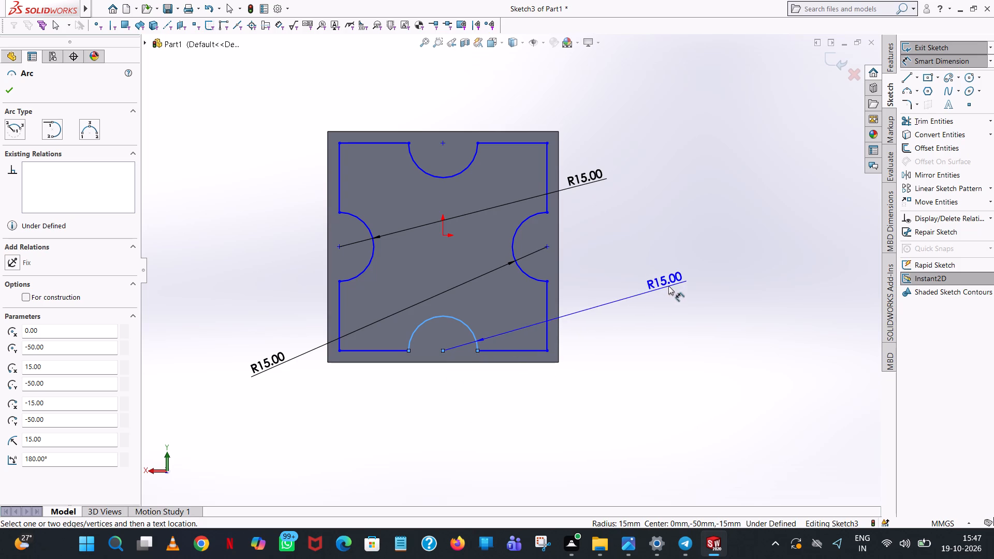
left_click(690, 284)
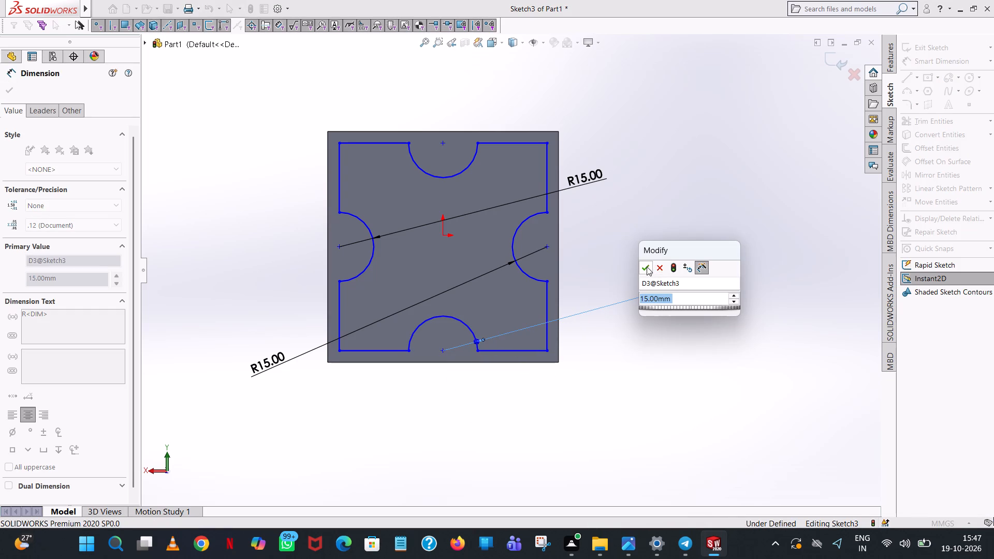
left_click(647, 267)
left_click(691, 173)
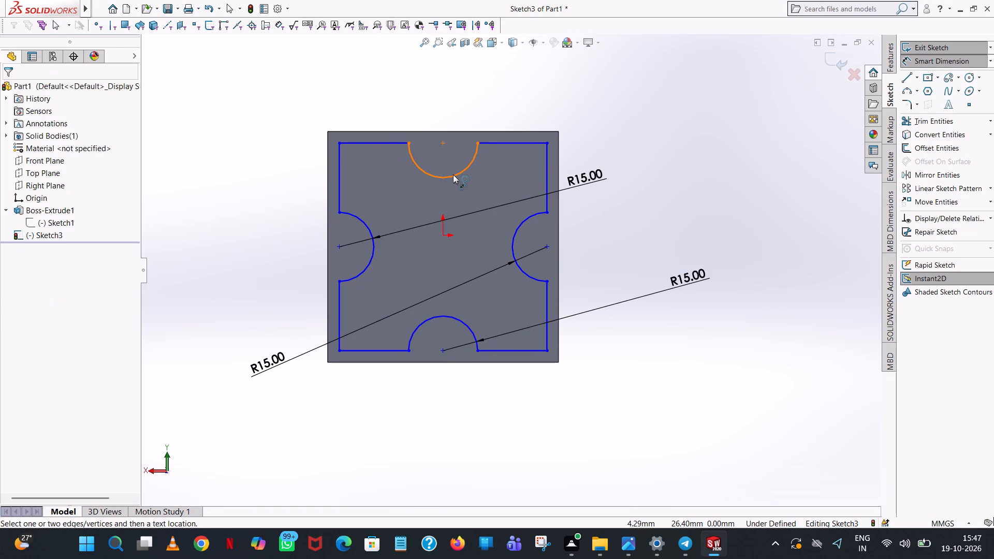
left_click(453, 174)
left_click(268, 230)
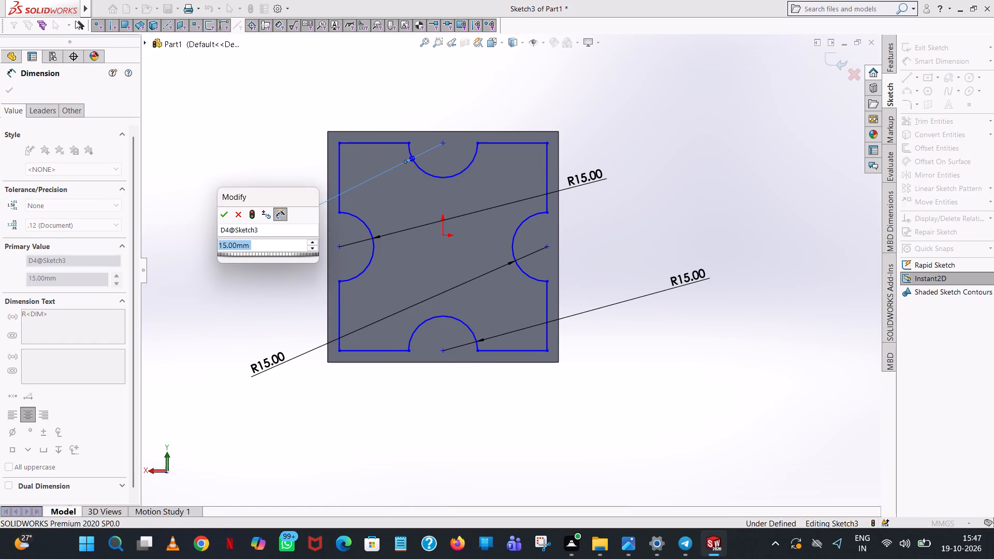
left_click(221, 213)
left_click(234, 155)
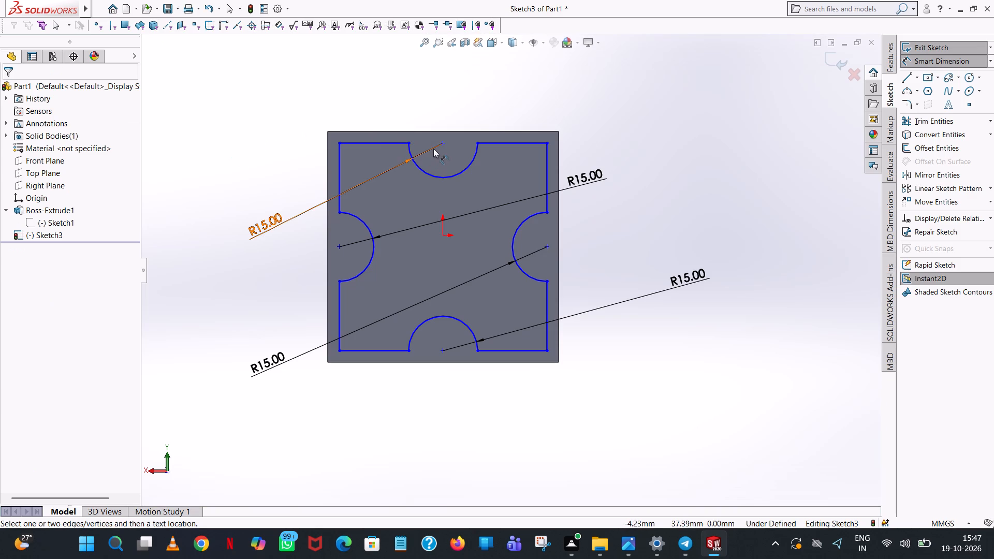
Dimension the vertical distances from the origin to the centres of the top and bottom semicircular arcs.
left_click(442, 143)
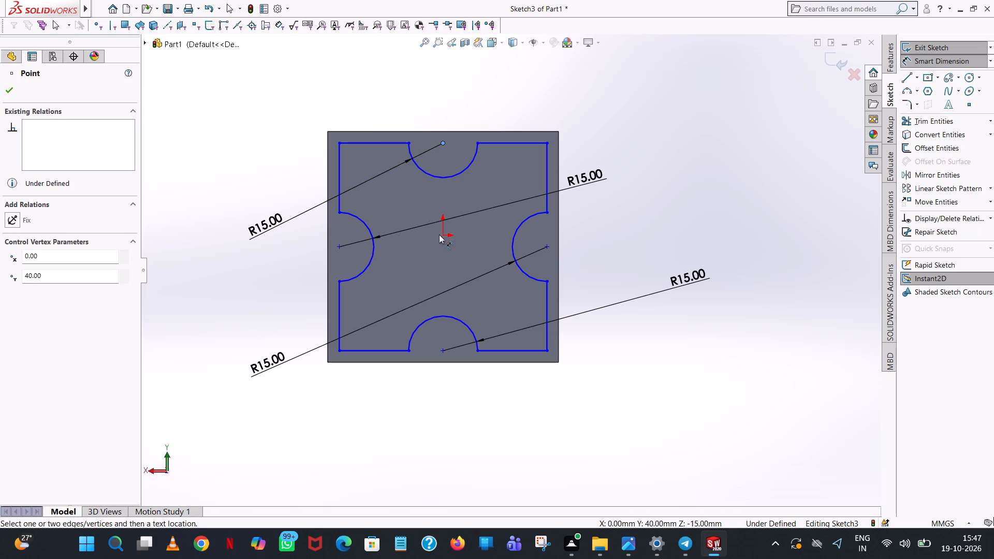
left_click(441, 234)
left_click(701, 151)
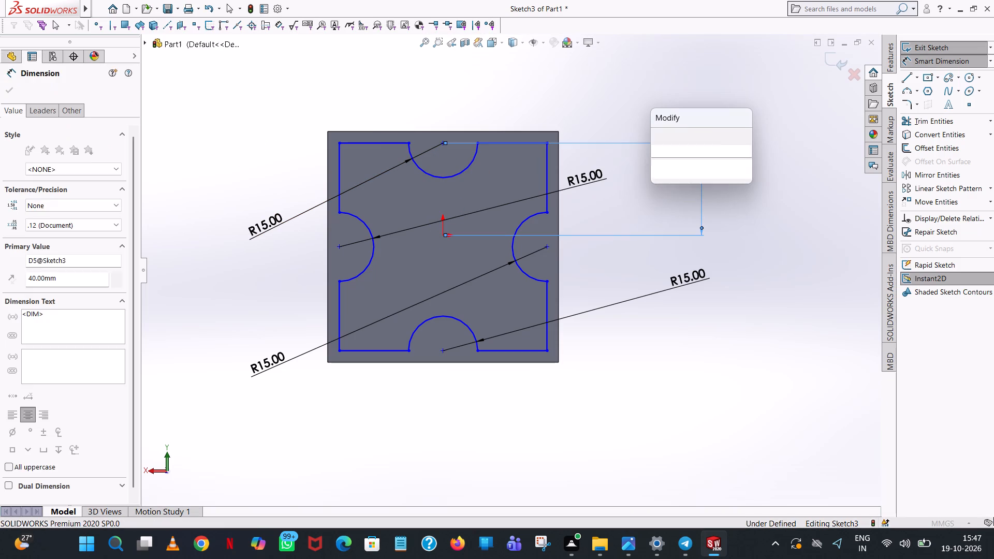
left_click(654, 135)
left_click(665, 96)
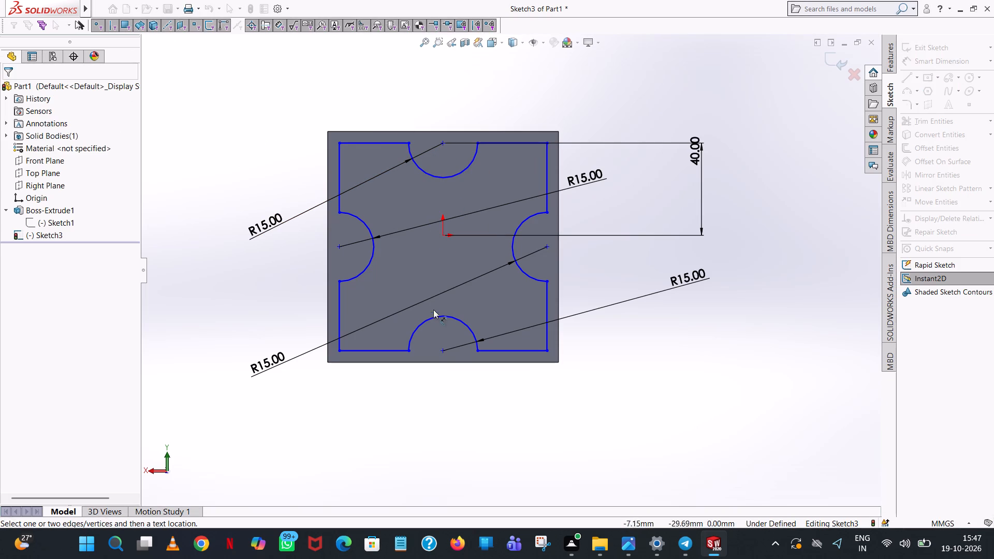
left_click(443, 349)
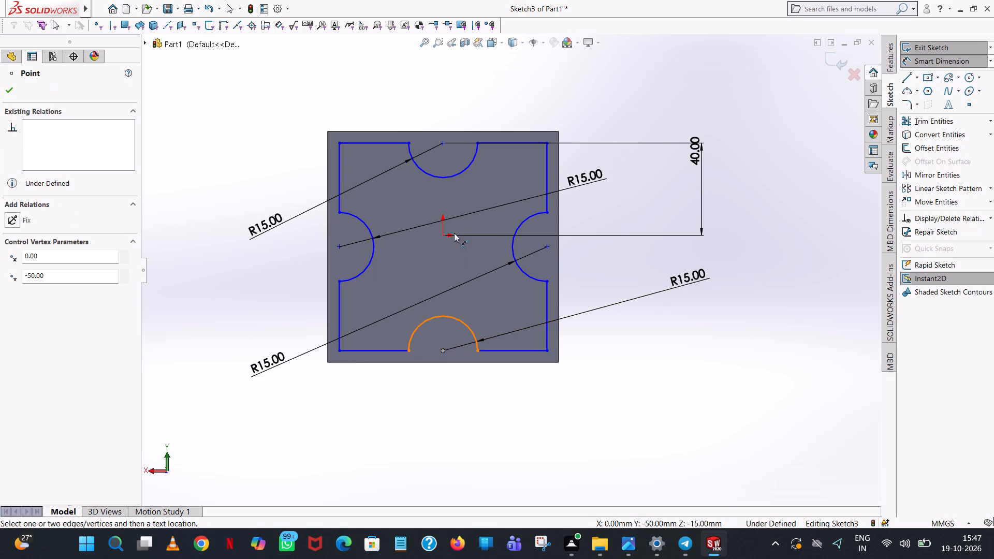
left_click(445, 234)
left_click(809, 221)
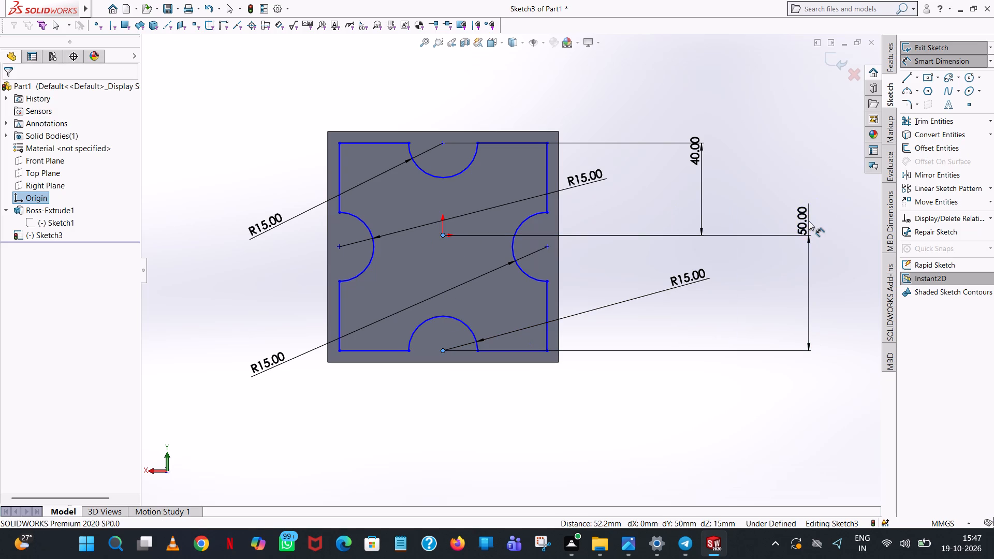
left_click(768, 204)
left_click(765, 171)
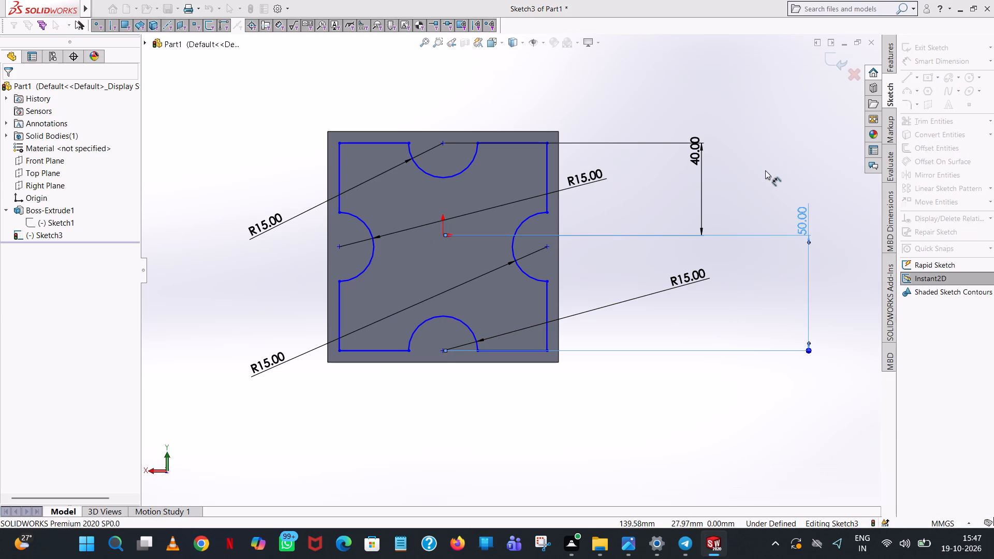
Dimension the horizontal distance between the centres of the left and right semicircular arcs.
left_click(337, 246)
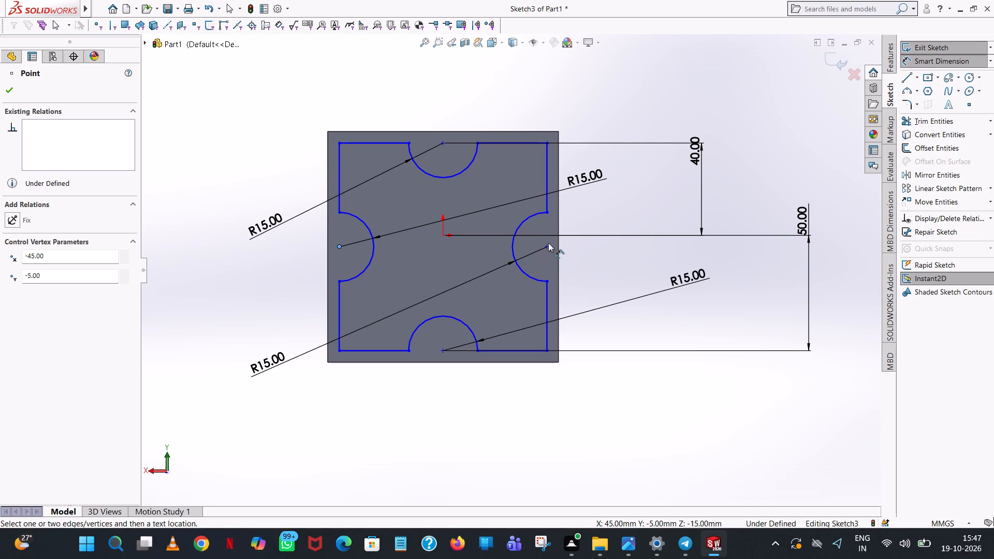
left_click(546, 246)
left_click(492, 435)
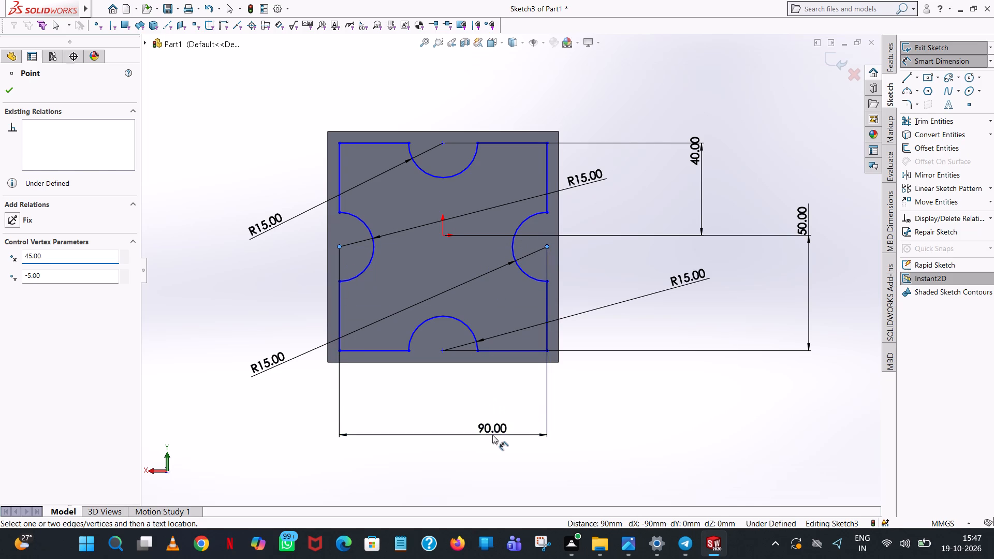
left_click(448, 417)
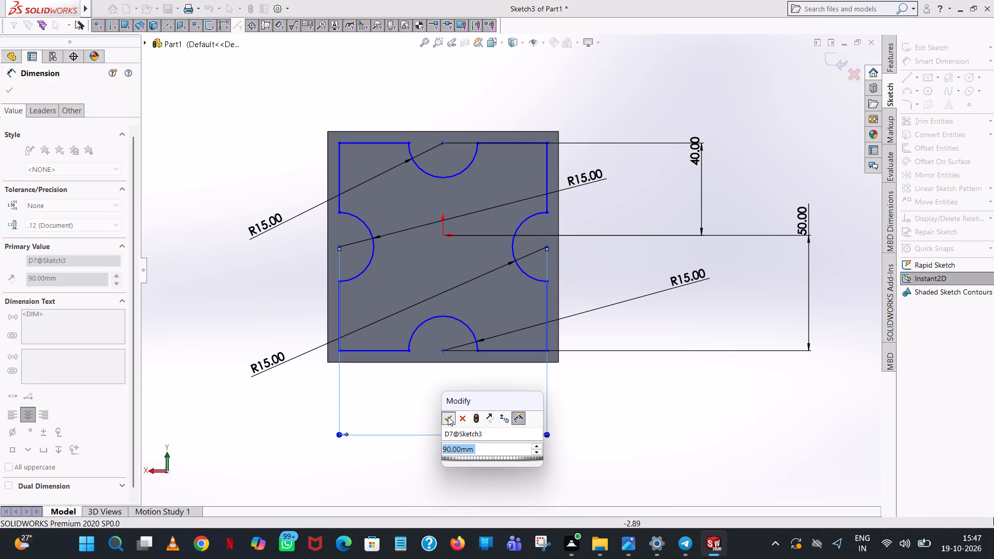
left_click(605, 110)
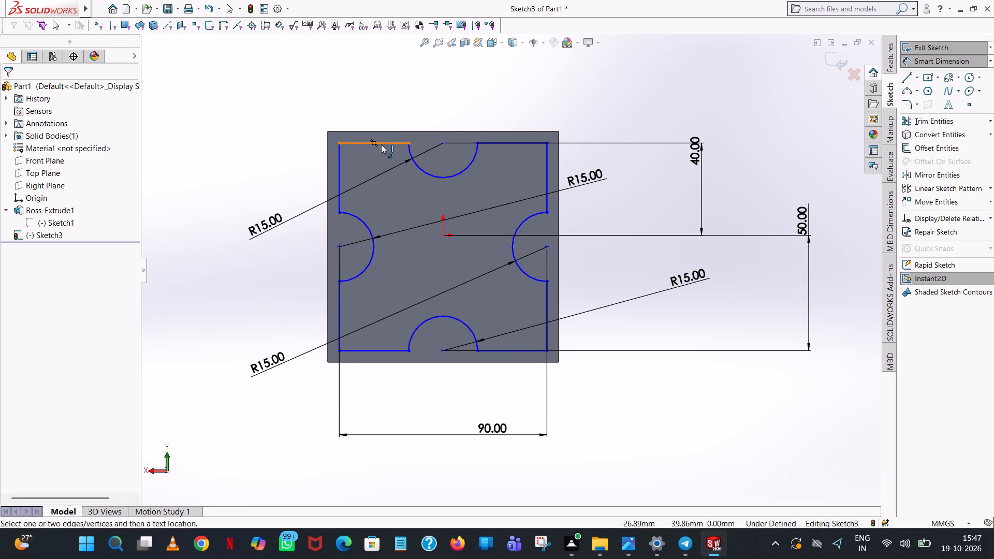
Dimension the vertical offsets from the origin to the centres of the left and right semicircular arcs.
left_click(338, 246)
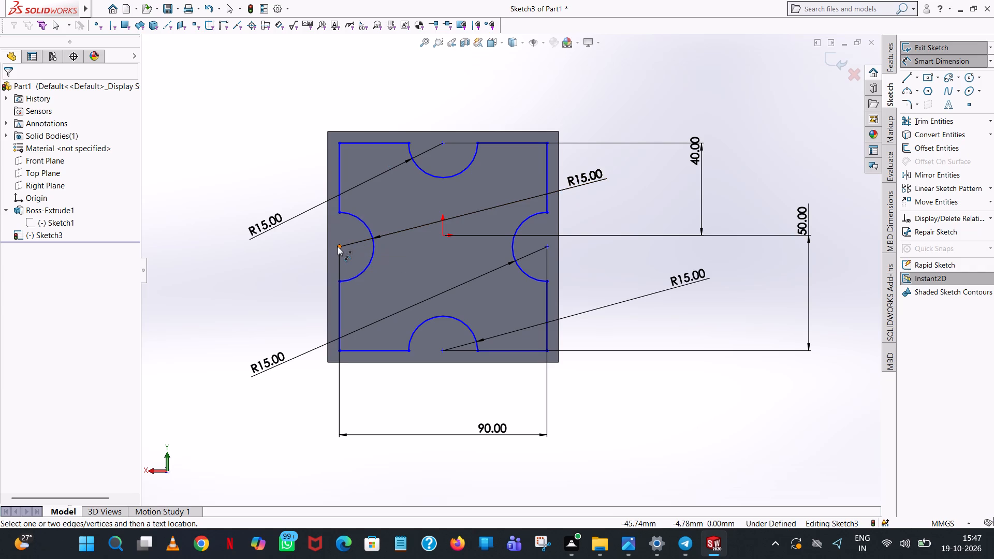
left_click(443, 235)
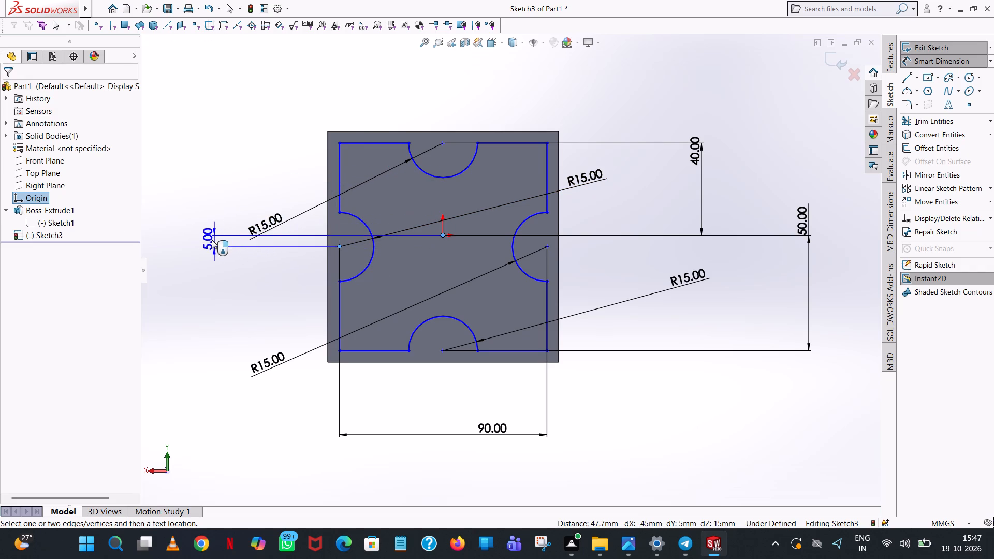
left_click(211, 240)
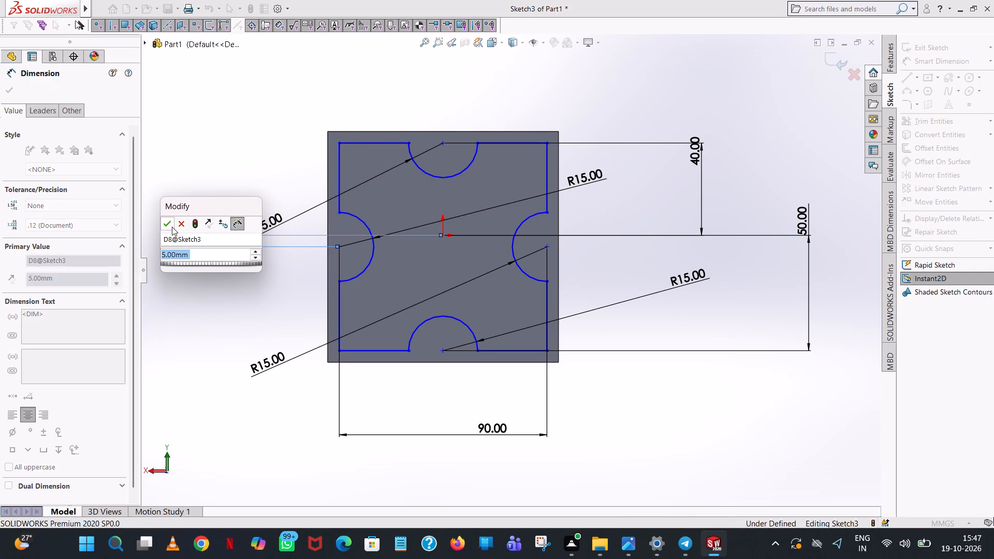
left_click(172, 226)
left_click(232, 100)
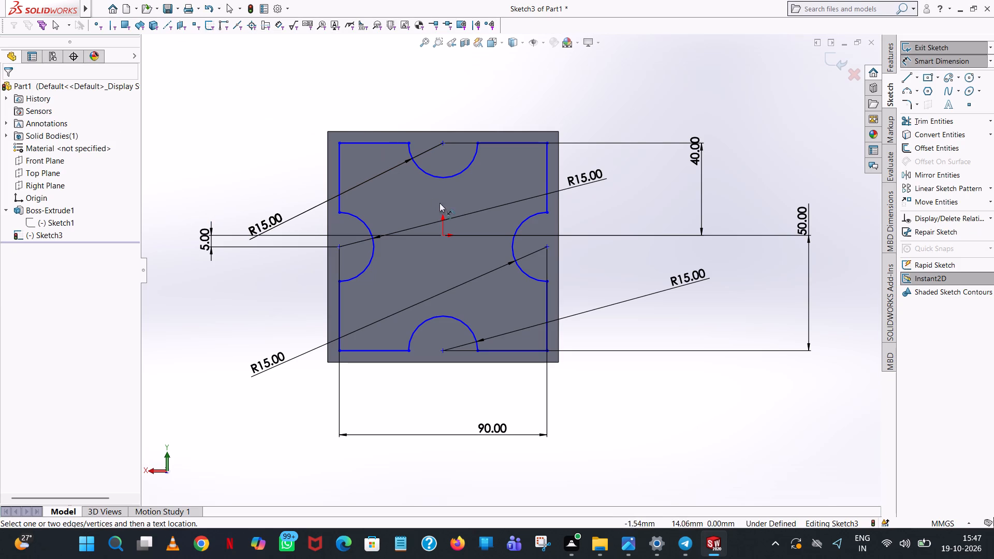
left_click(442, 234)
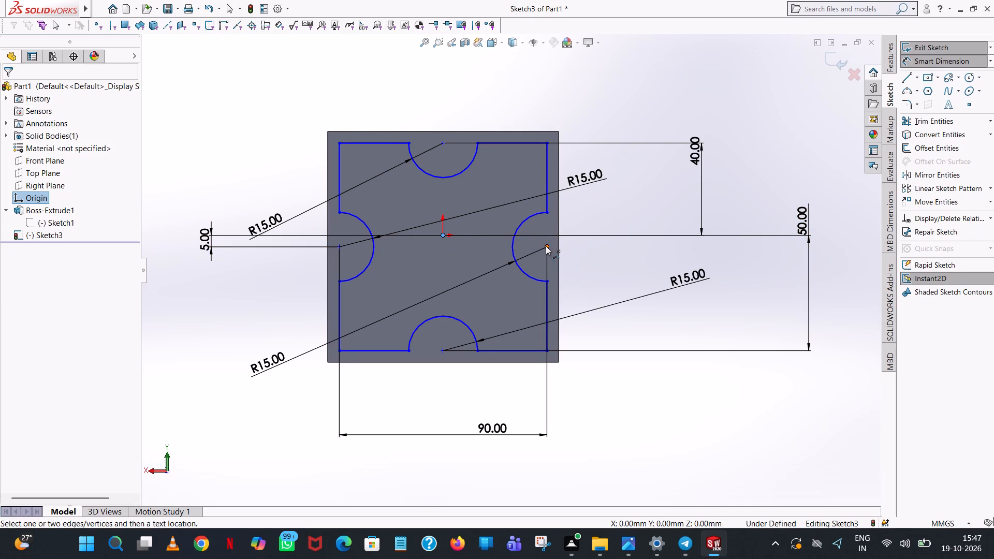
left_click(546, 246)
left_click(698, 244)
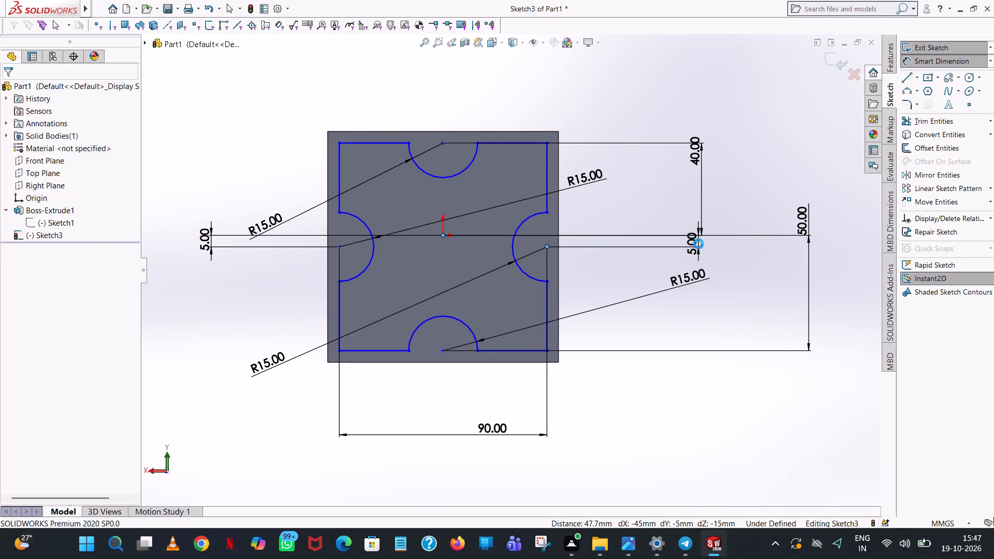
left_click(654, 230)
left_click(660, 192)
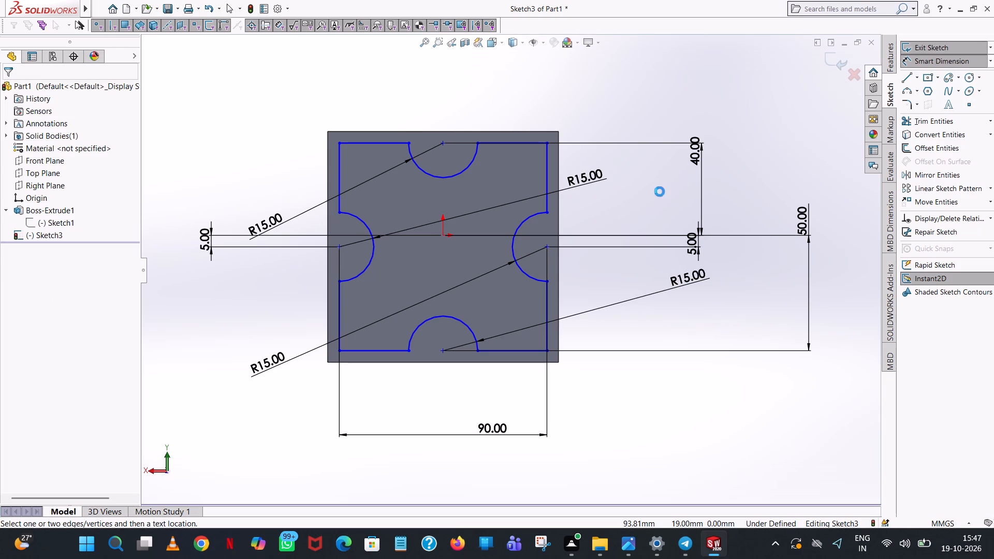
Dimension the horizontal distance from the origin to the right semicircular arc's centre.
left_click(546, 247)
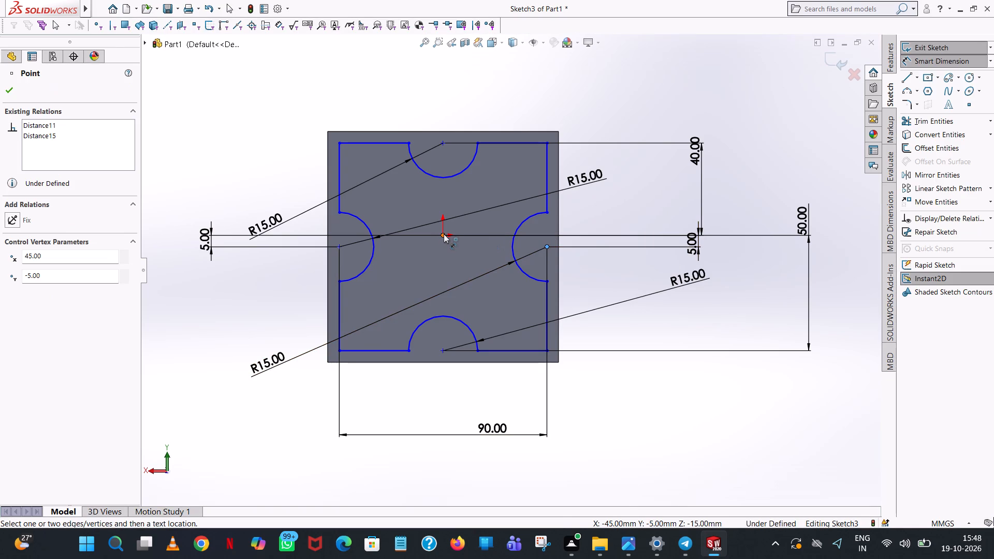
left_click(444, 234)
left_click(520, 474)
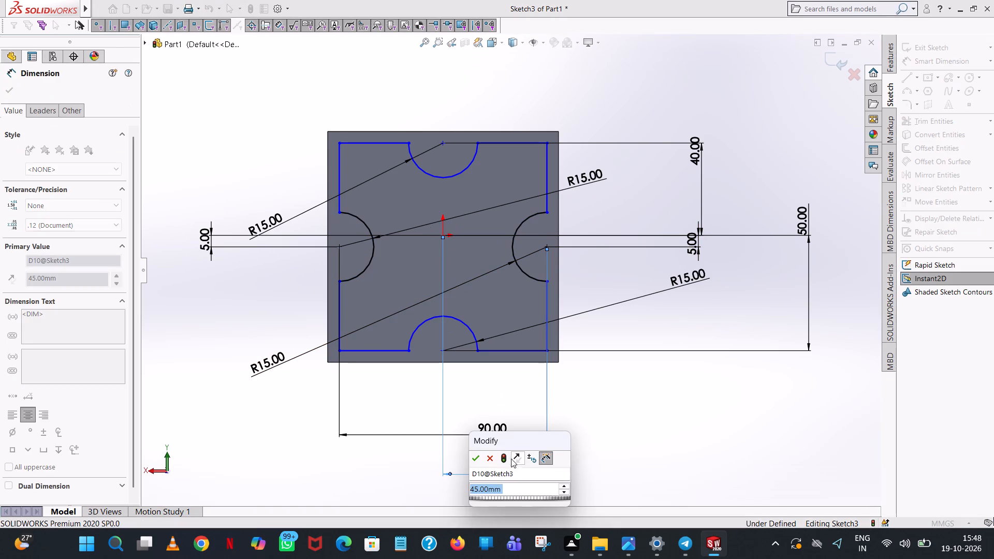
left_click(477, 460)
left_click(705, 352)
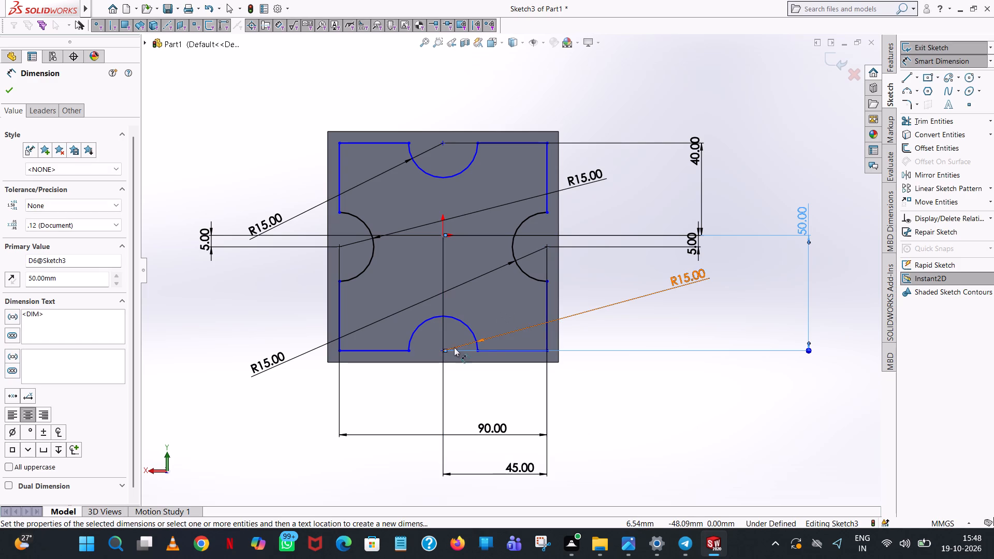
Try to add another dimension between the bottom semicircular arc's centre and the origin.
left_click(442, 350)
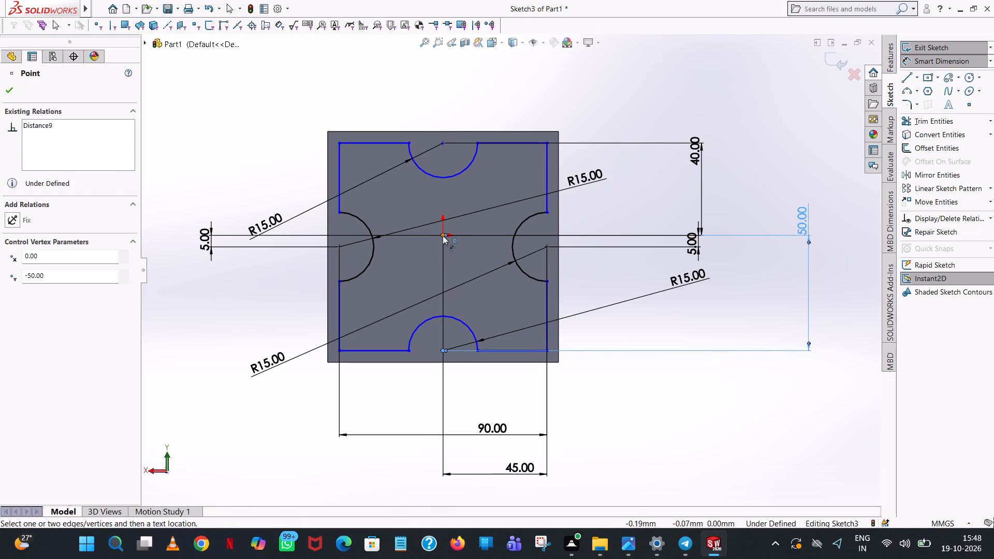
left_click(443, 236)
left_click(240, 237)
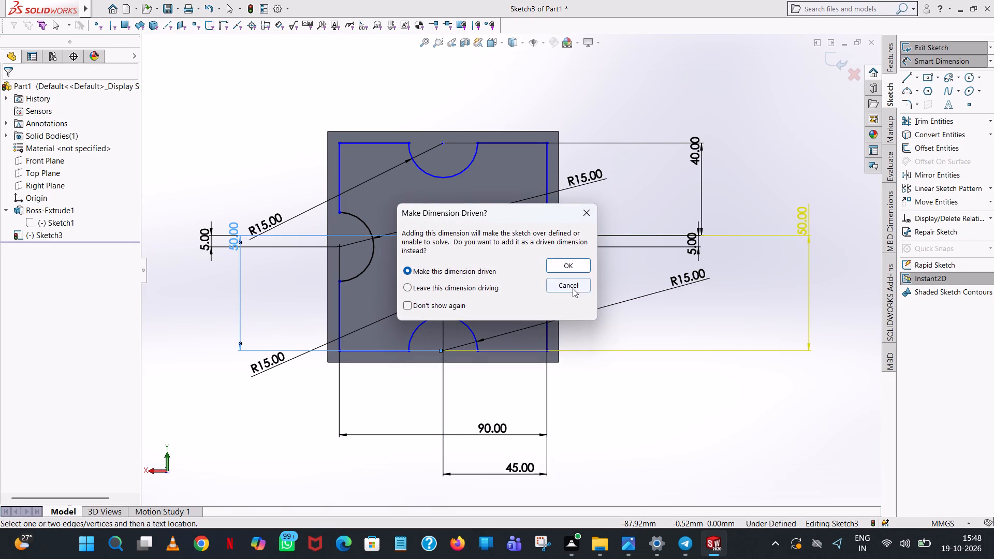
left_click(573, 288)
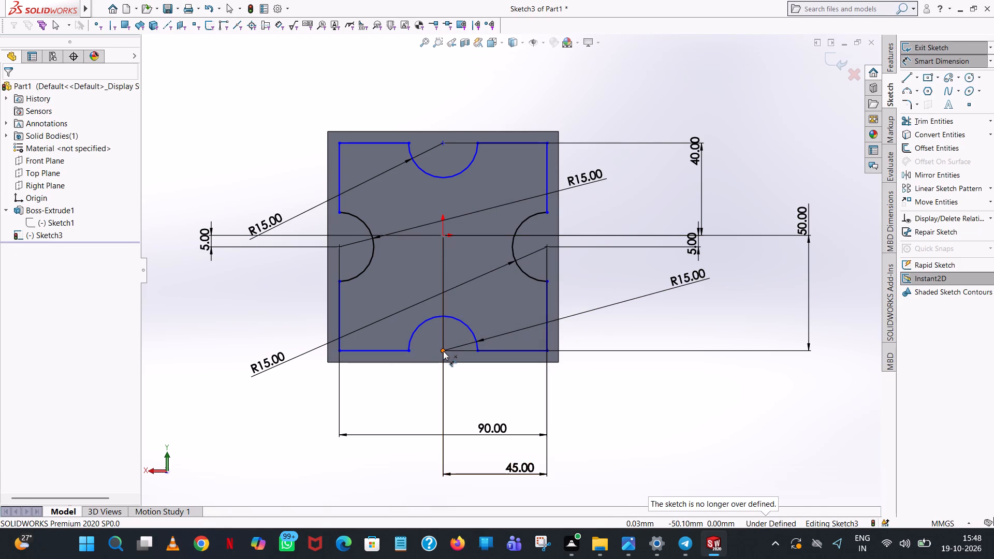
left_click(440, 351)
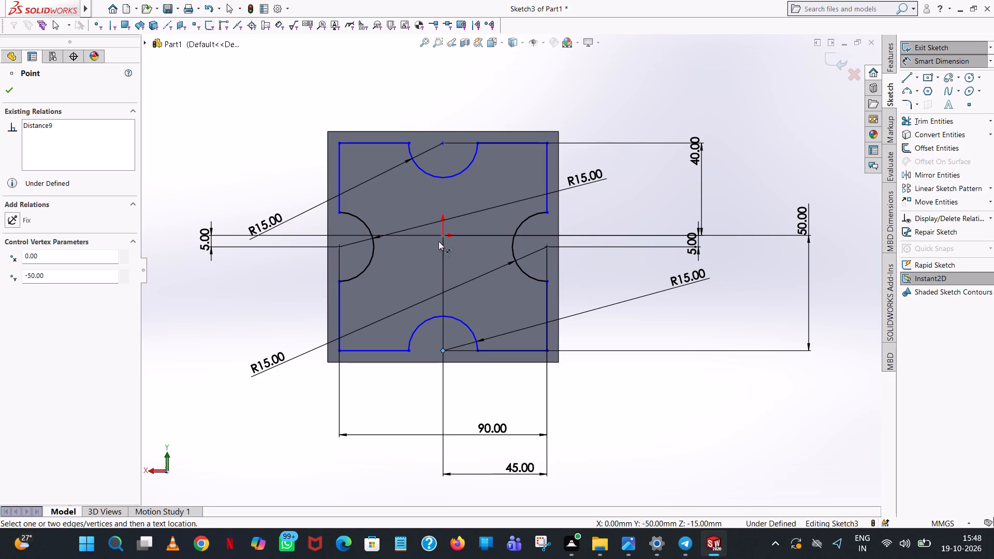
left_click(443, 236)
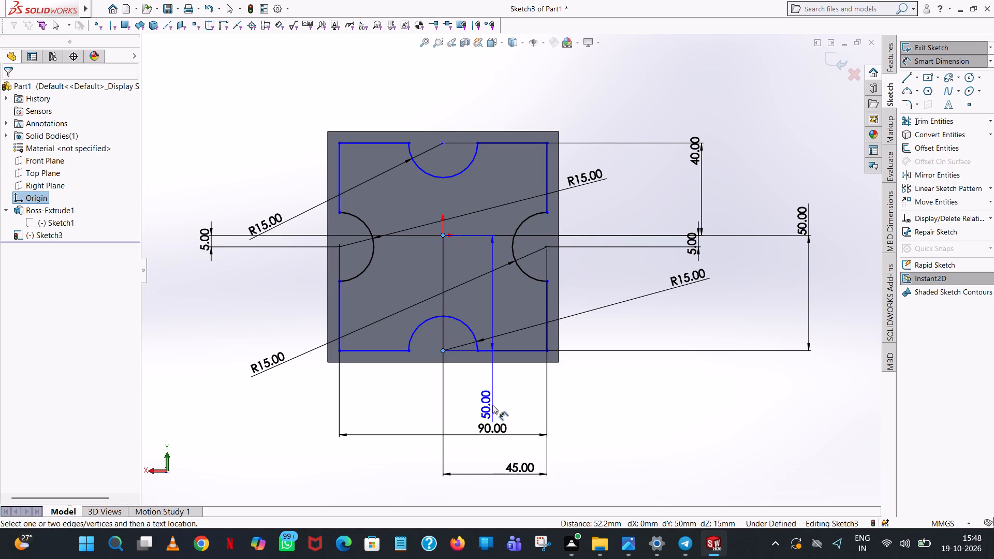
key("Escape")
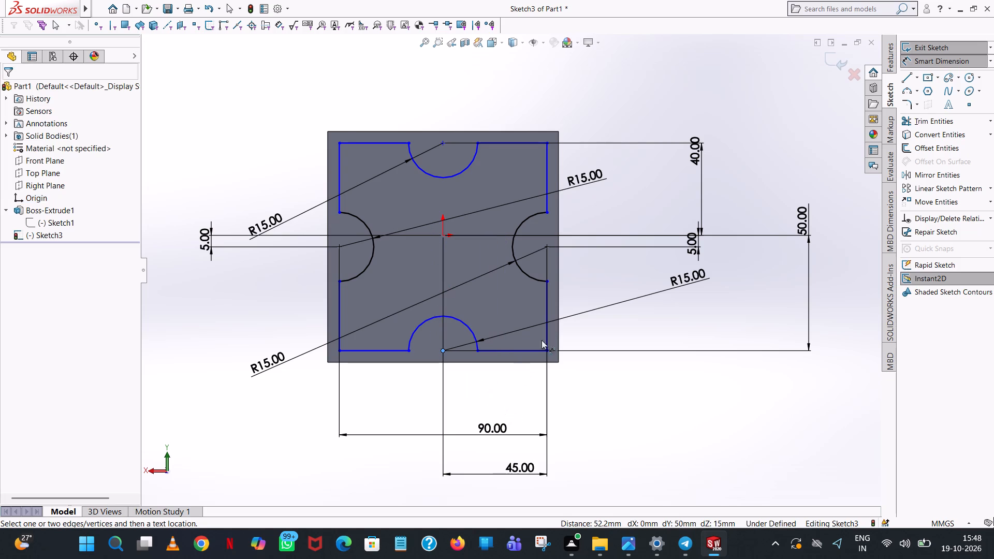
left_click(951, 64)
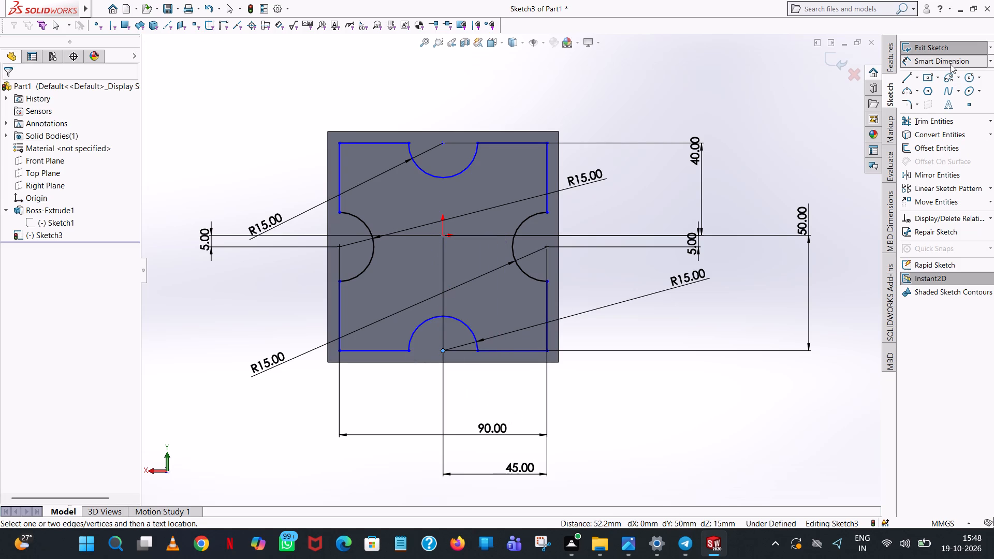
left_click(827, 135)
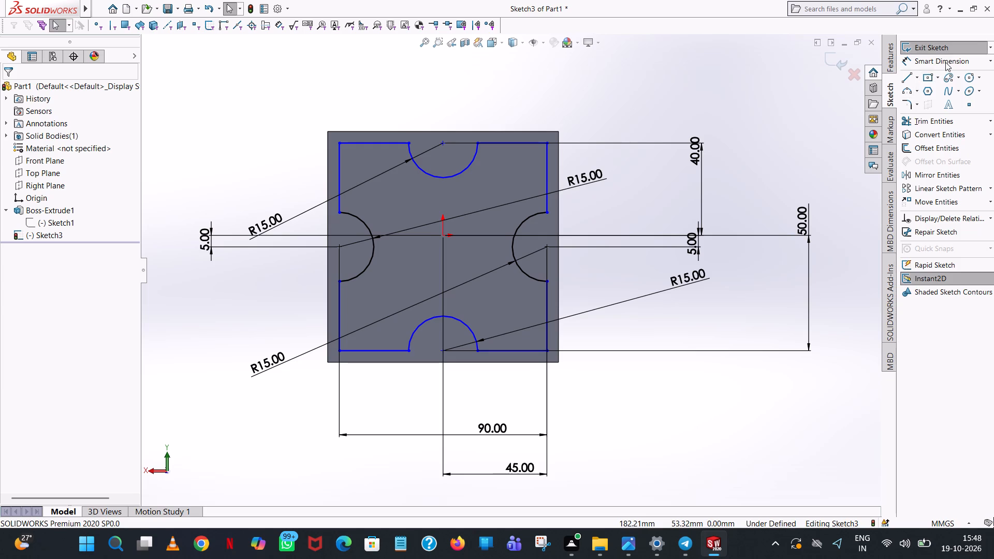
Dimension the horizontal distance between the centres of the bottom and right semicircular arcs.
left_click(945, 62)
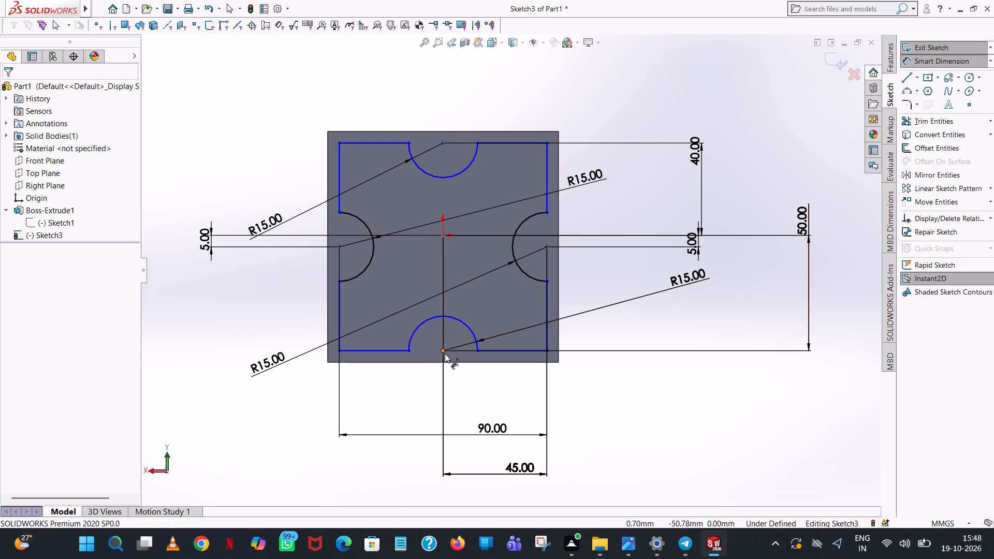
left_click(443, 351)
left_click(547, 245)
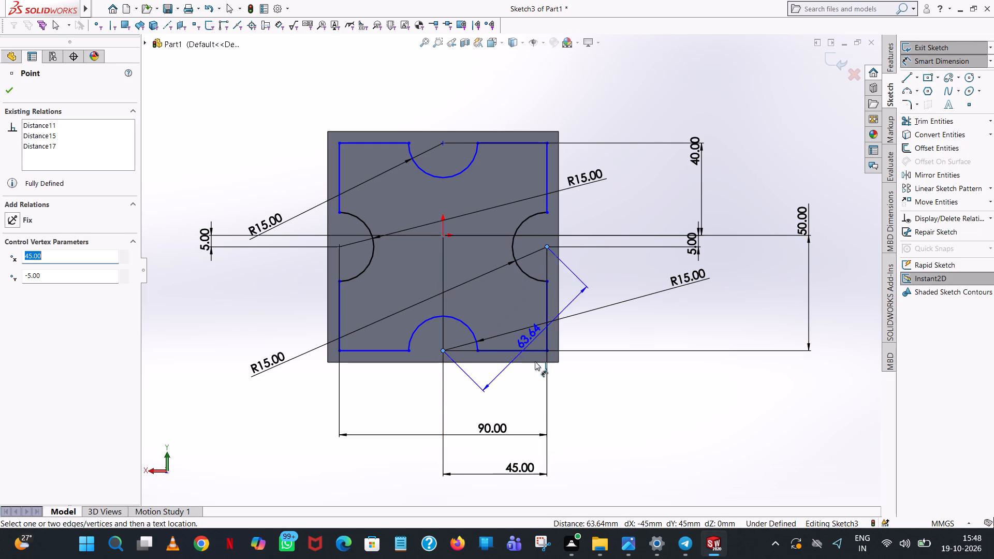
left_click(519, 405)
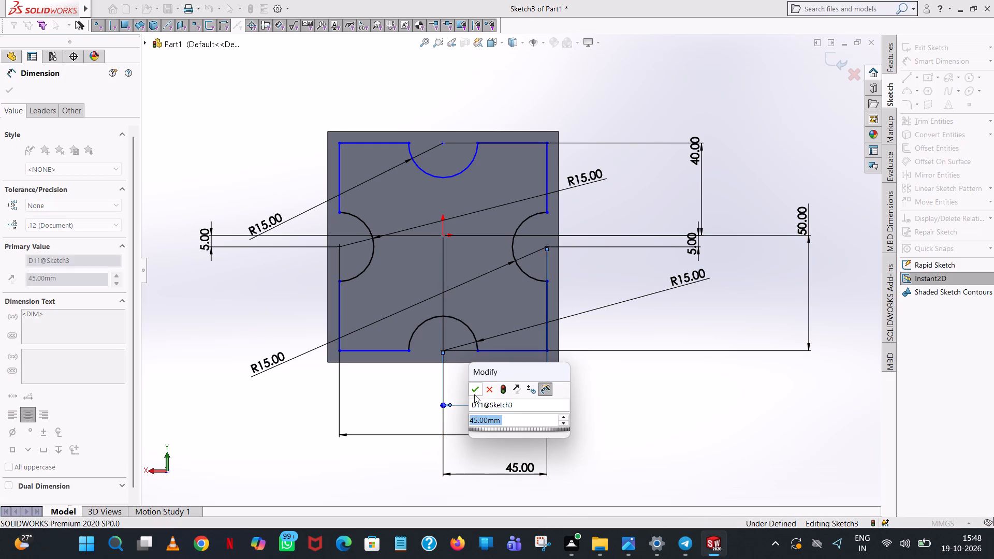
left_click(474, 394)
left_click(740, 415)
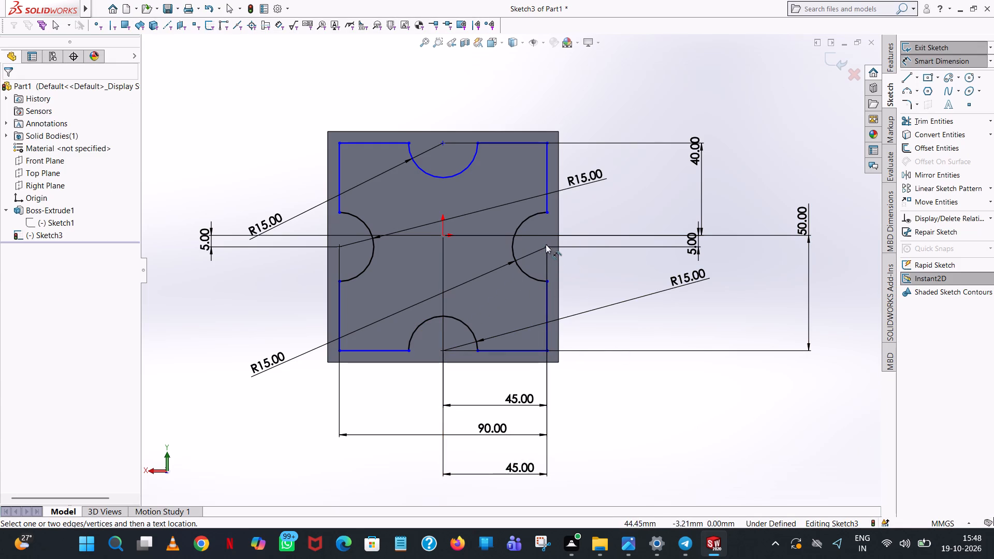
Dimension the vertical distance between the centres of the right and top semicircular arcs.
left_click(545, 246)
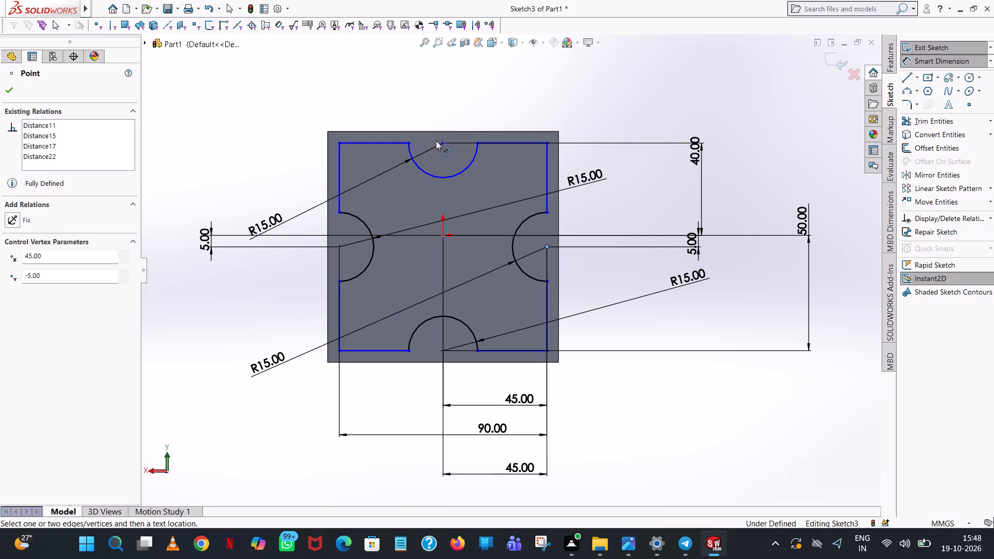
left_click(444, 142)
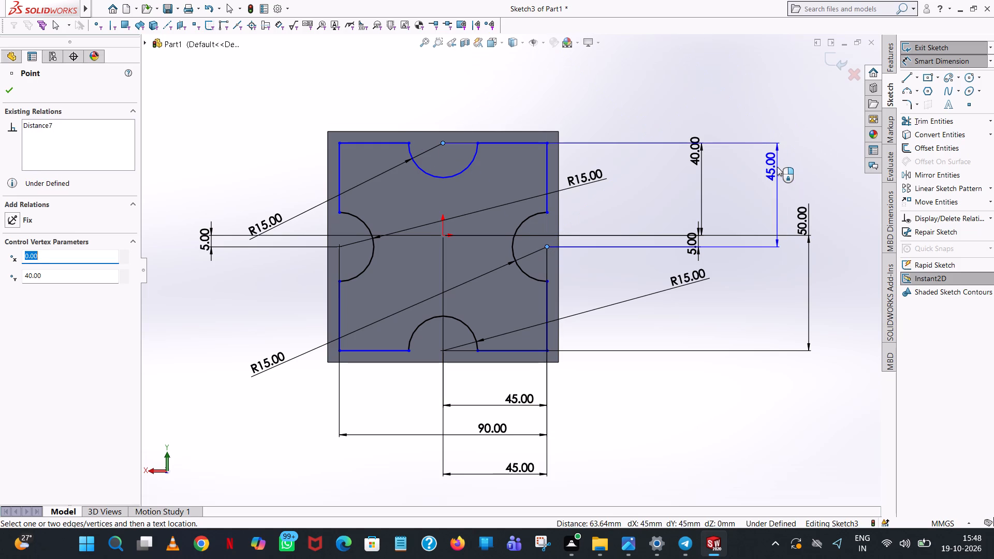
left_click(777, 167)
left_click(736, 155)
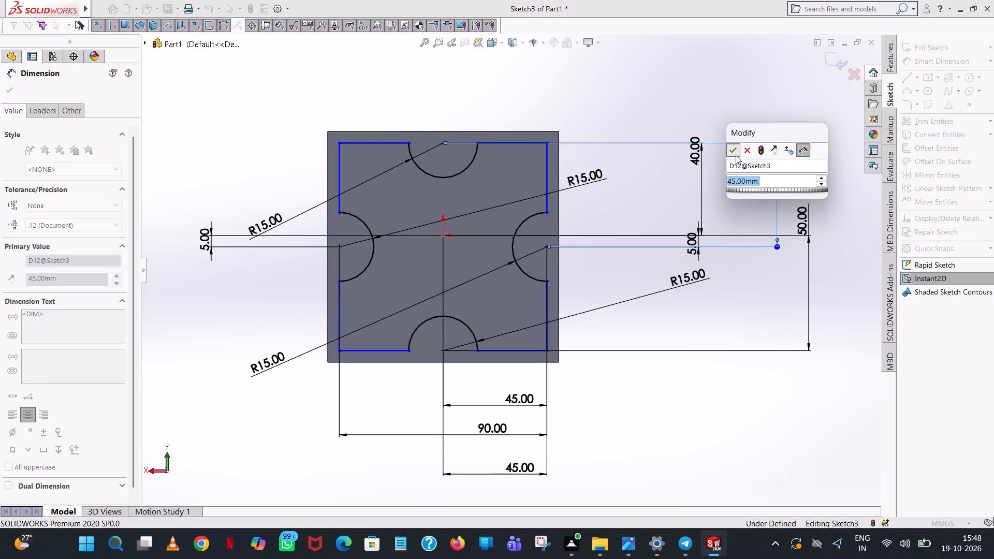
left_click(756, 110)
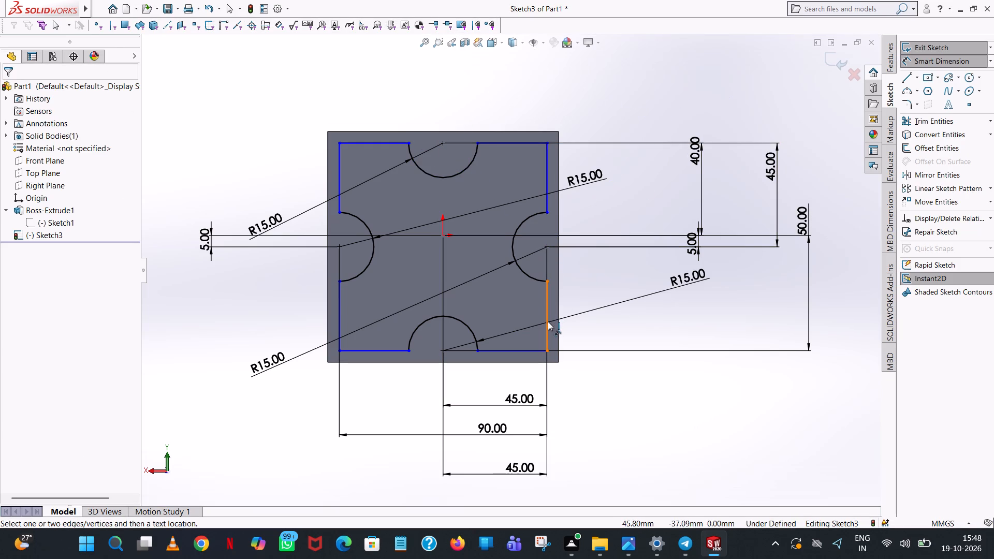
Dimension the distance between the lower right and lower left vertical lines of the plate profile.
left_click(548, 321)
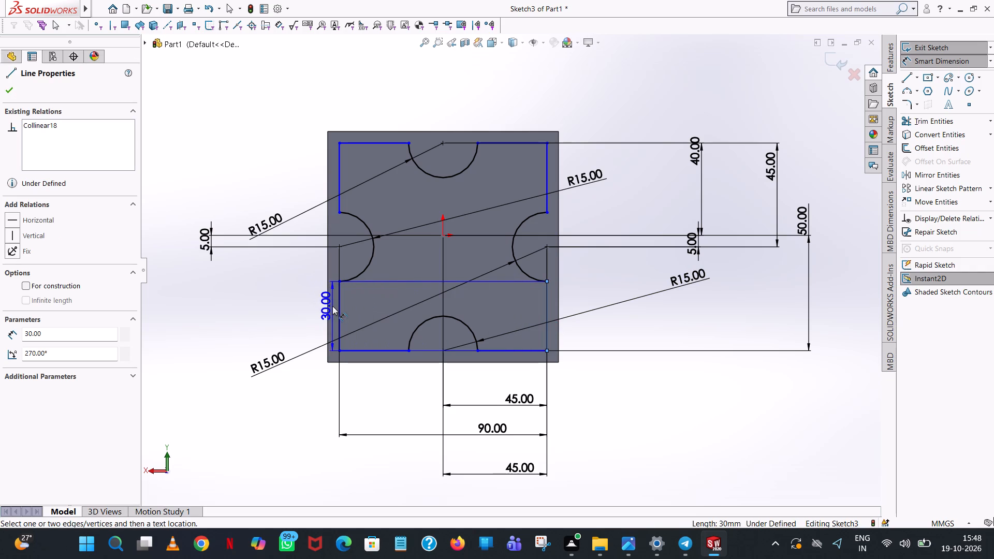
left_click(339, 312)
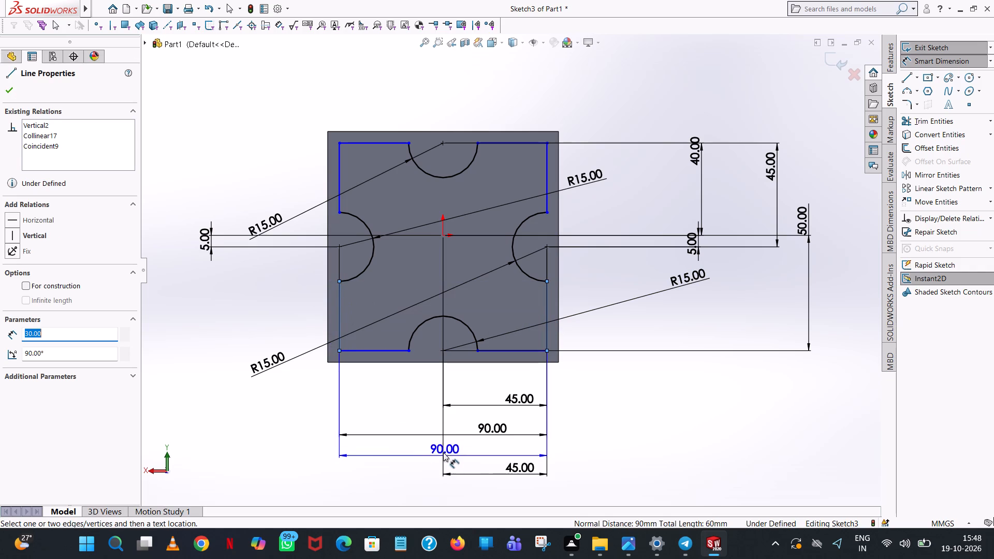
left_click(441, 425)
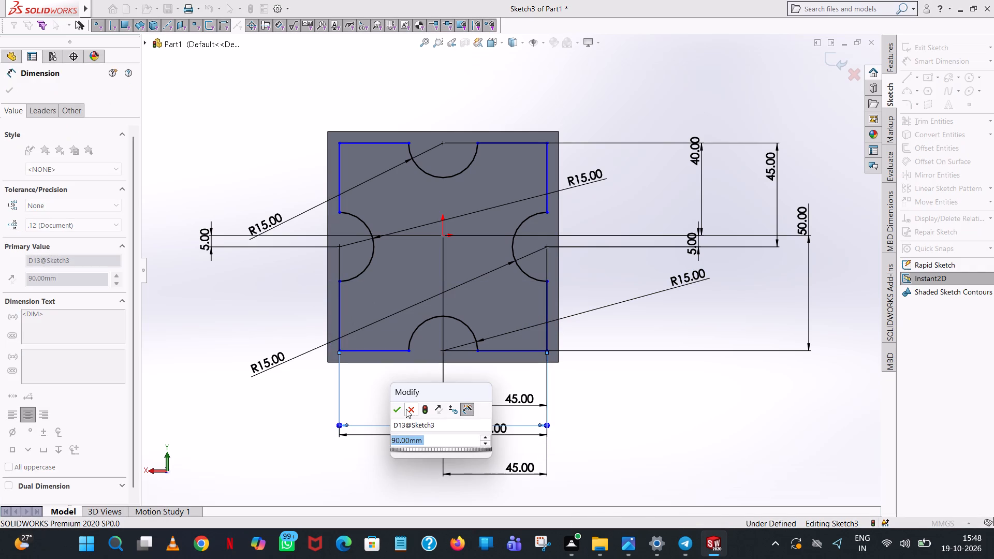
left_click(391, 404)
left_click(362, 395)
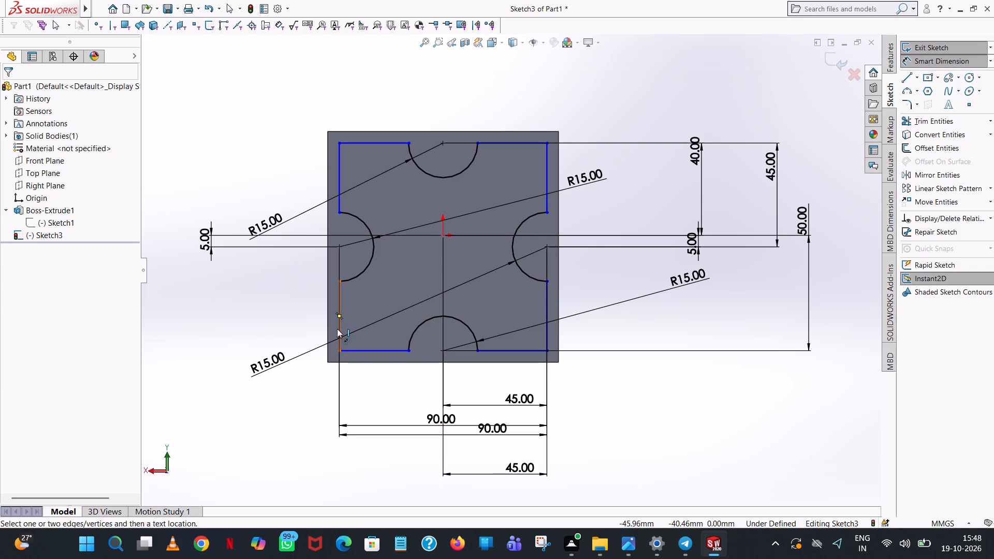
Dimension the horizontal distance from the lower left vertical line to the bottom semicircular arc's centre.
left_click(337, 329)
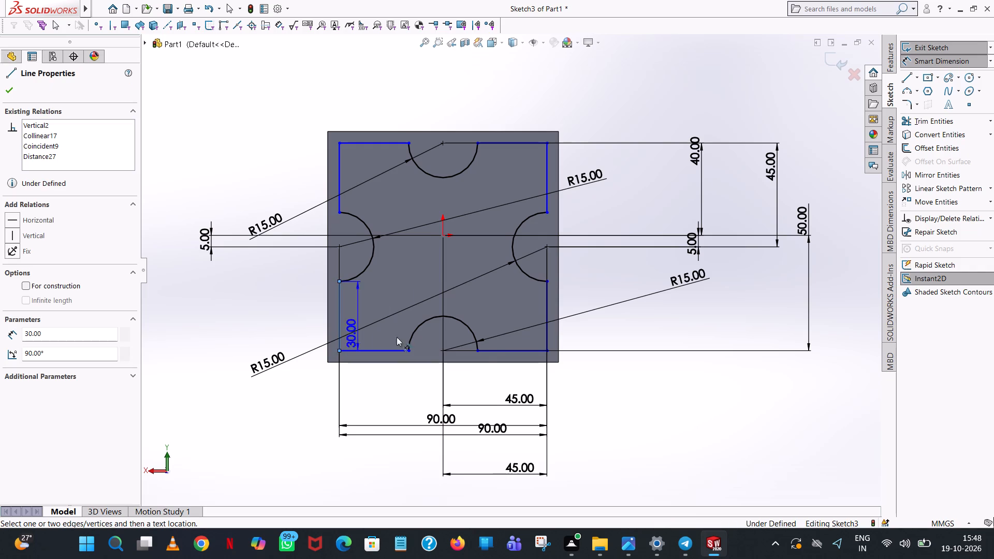
left_click(442, 351)
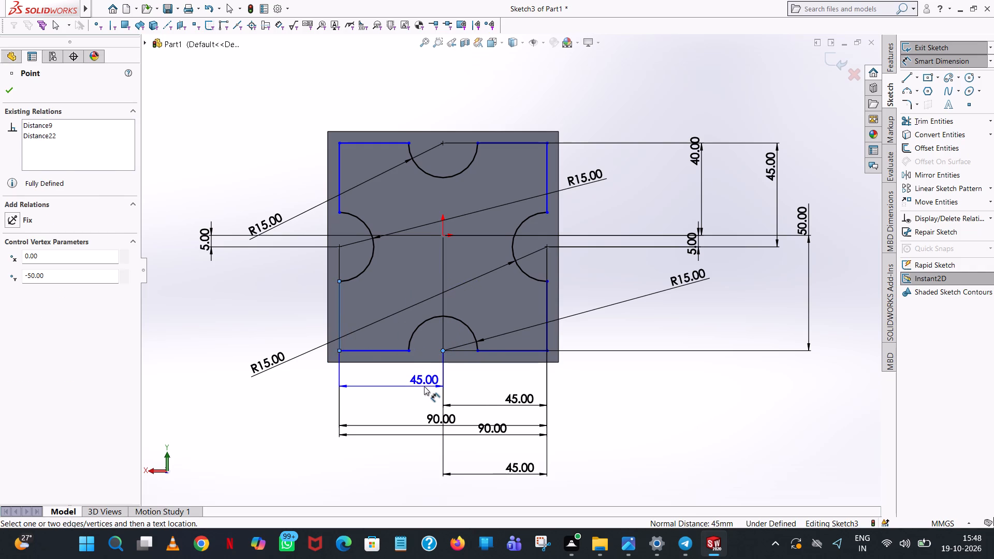
left_click(423, 387)
left_click(374, 370)
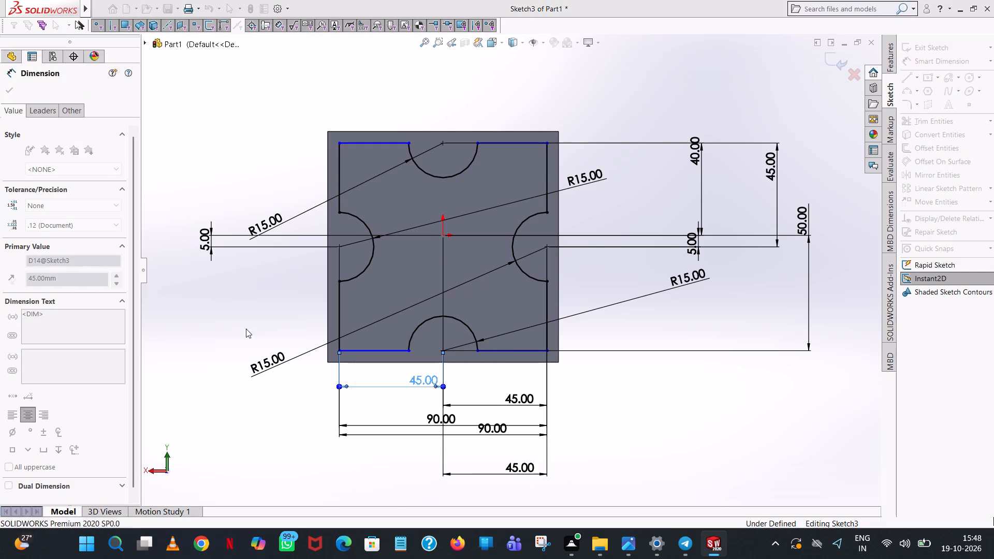
left_click(208, 308)
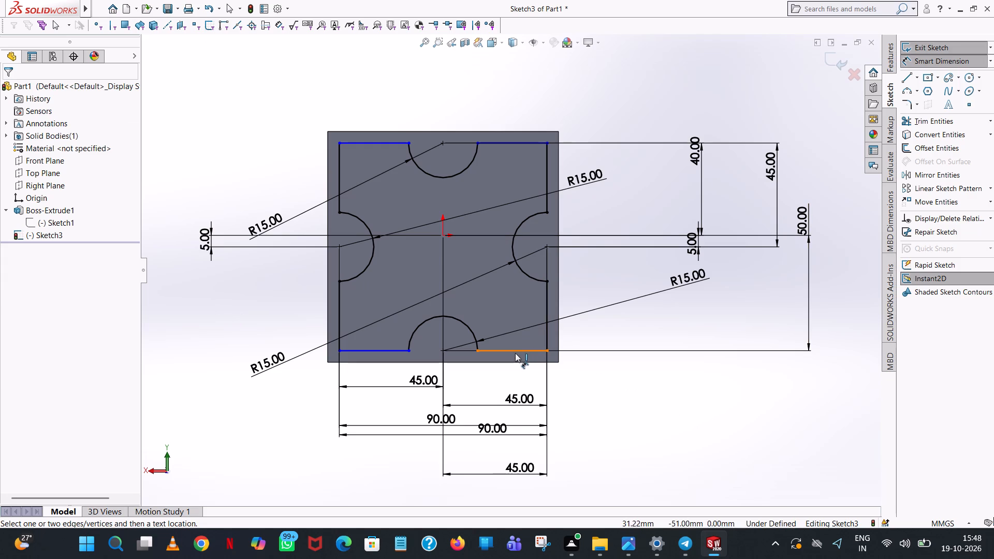
Dimension the vertical distance from the bottom horizontal line right of the arc to the right semicircular arc's centre.
left_click(515, 353)
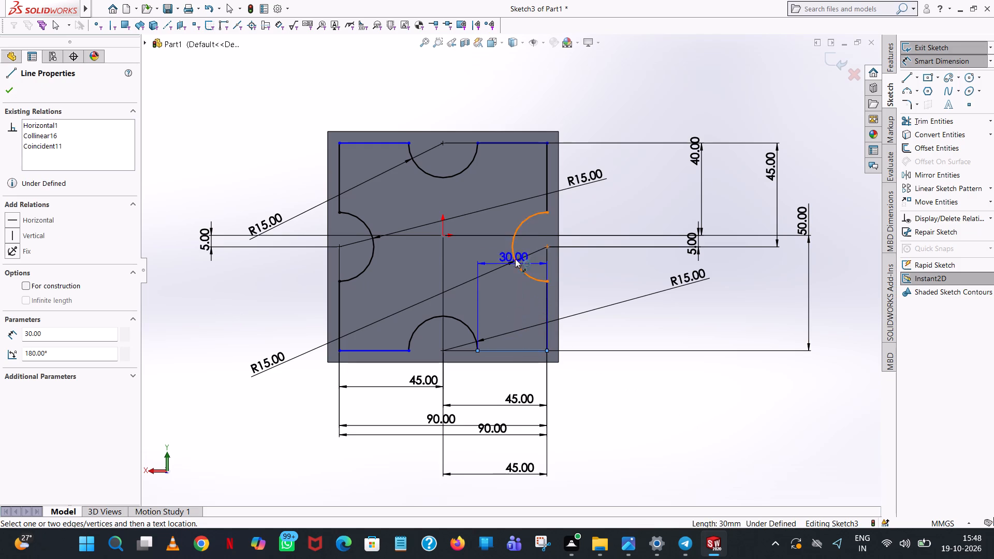
left_click(544, 246)
left_click(619, 296)
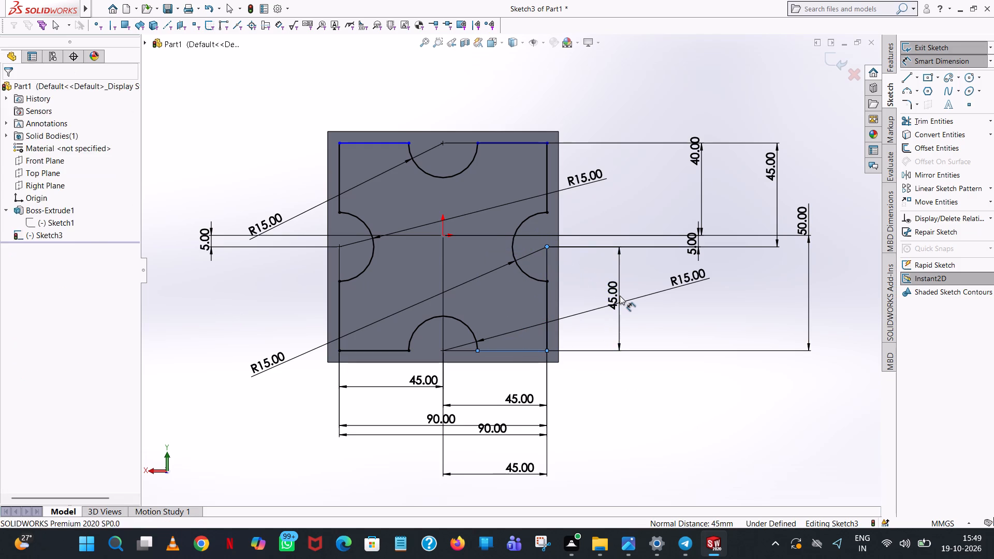
left_click(576, 282)
left_click(623, 112)
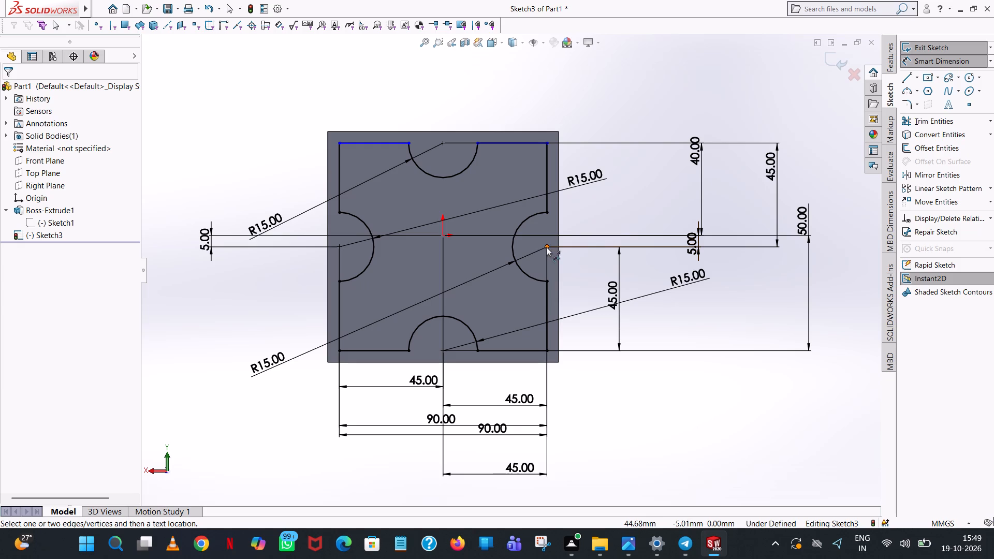
Dimension the vertical distance from the origin to the top horizontal line right of the arc.
left_click(442, 235)
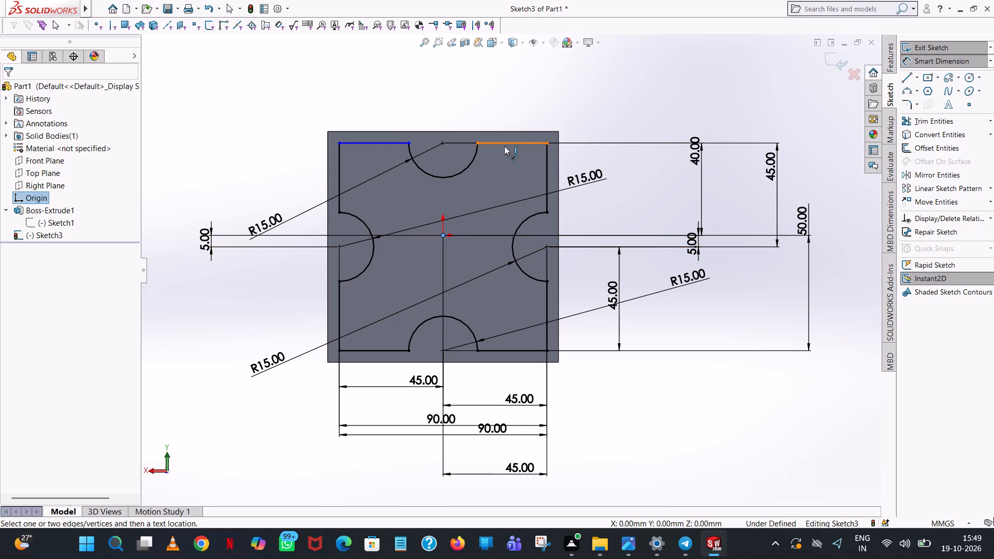
left_click(505, 144)
left_click(625, 148)
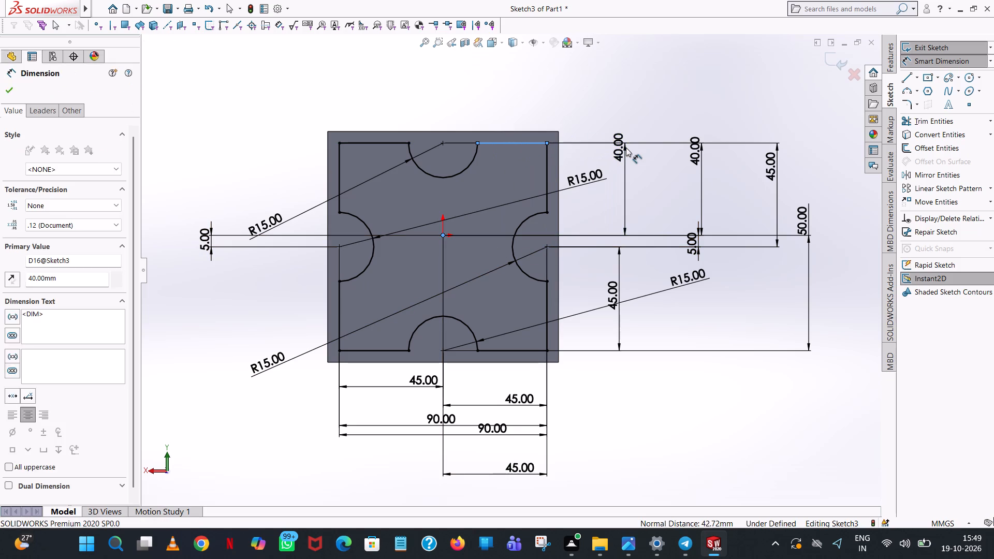
left_click(581, 128)
left_click(623, 87)
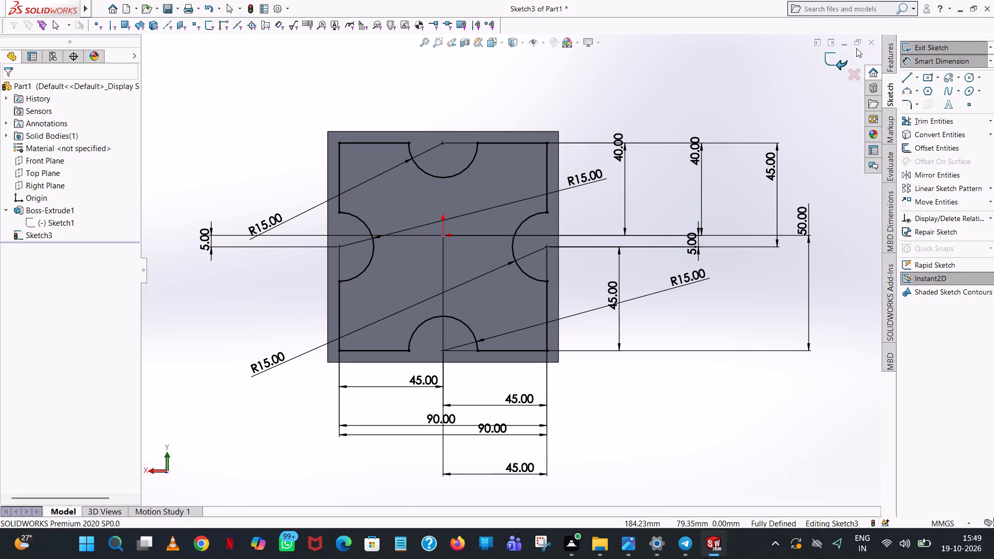
Extrude the plate profile with semicircular cutouts as a blind boss on the base block, reducing the depth and merging the result.
left_click(894, 51)
left_click(919, 52)
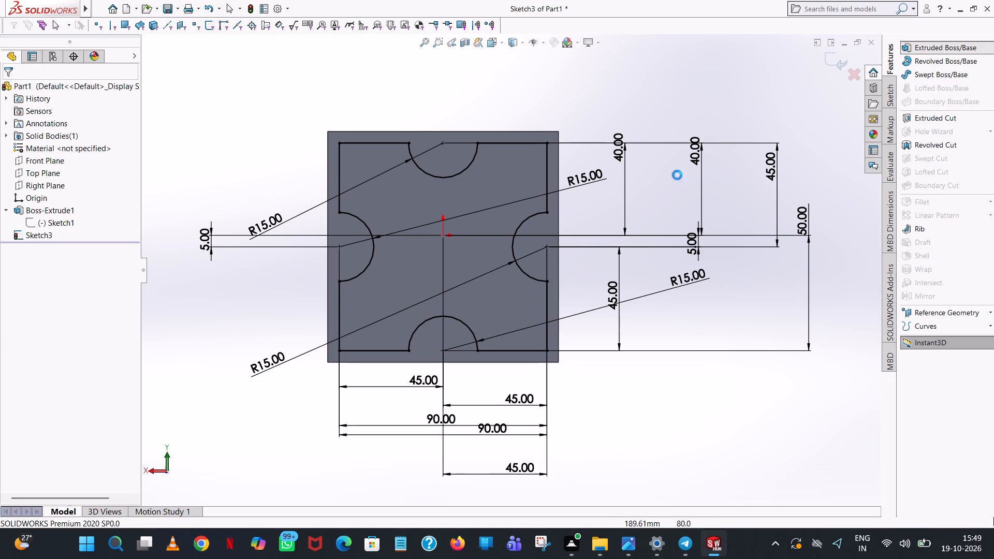
middle_click_drag(608, 301, 633, 146)
left_click(128, 215)
double_click(125, 209)
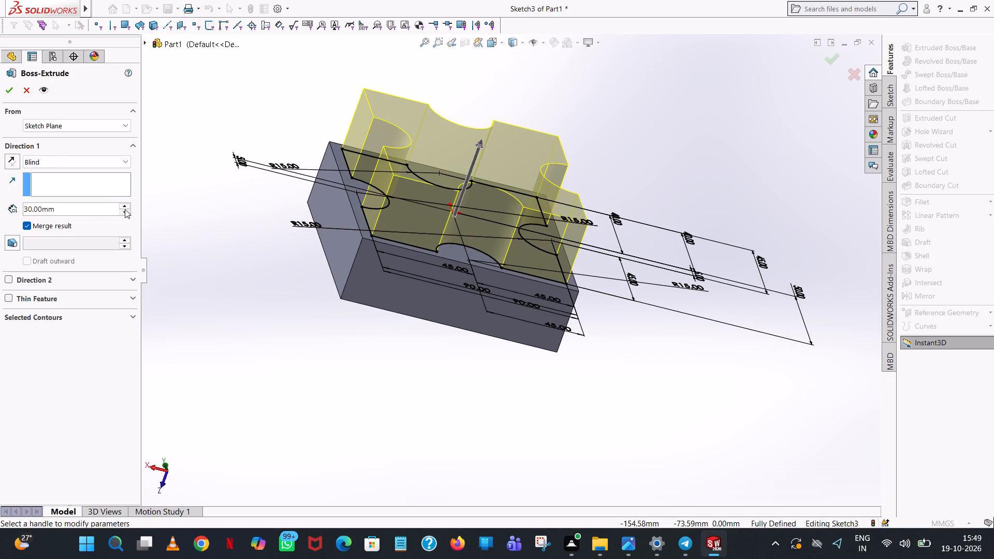
left_click(5, 88)
left_click(454, 89)
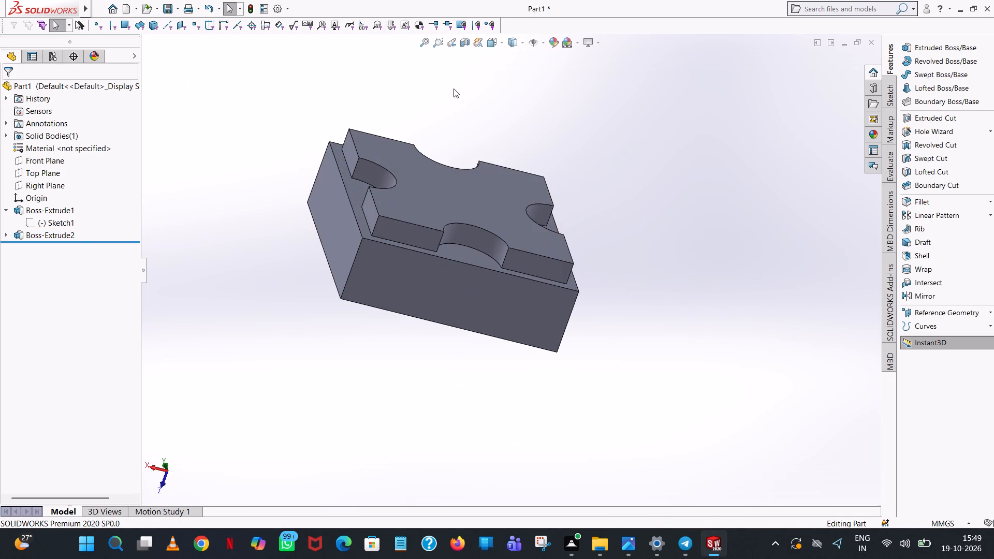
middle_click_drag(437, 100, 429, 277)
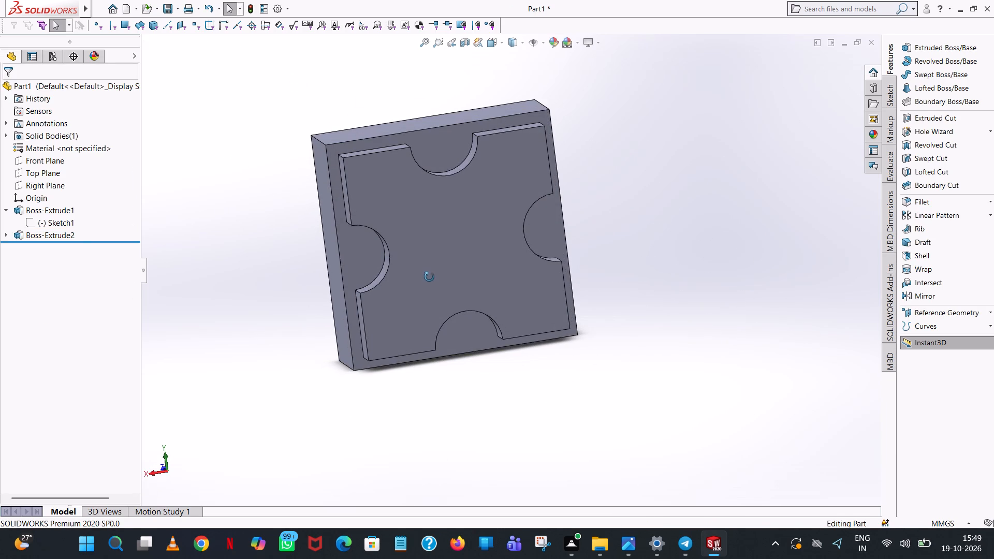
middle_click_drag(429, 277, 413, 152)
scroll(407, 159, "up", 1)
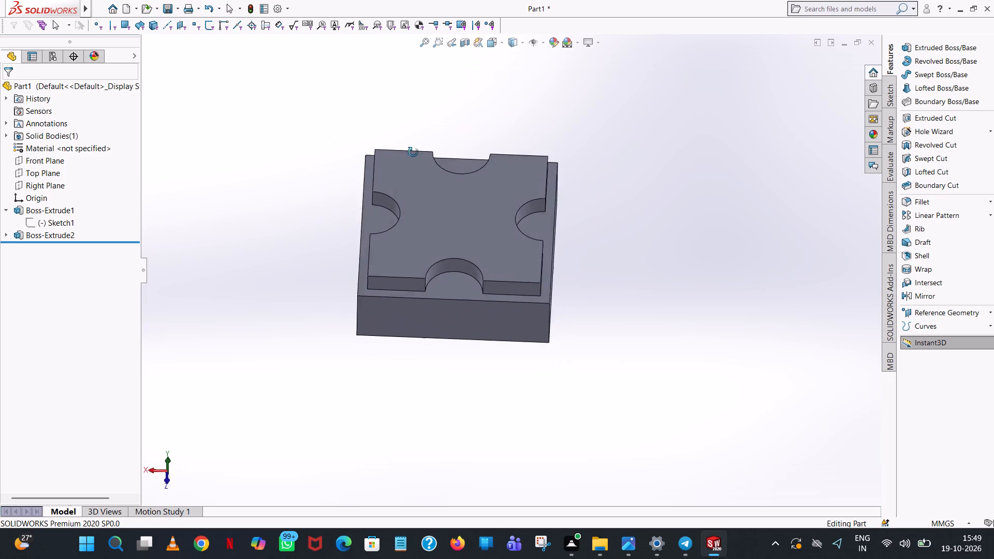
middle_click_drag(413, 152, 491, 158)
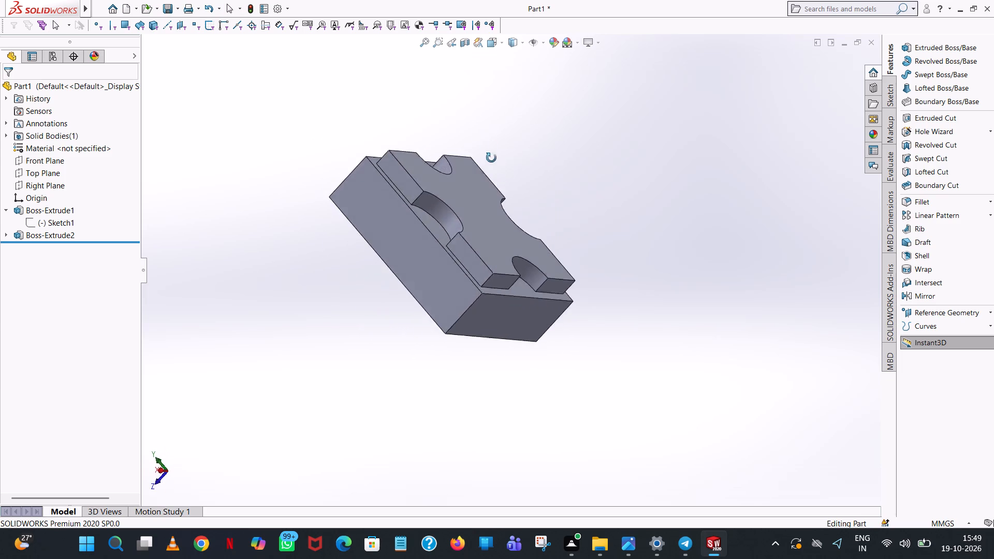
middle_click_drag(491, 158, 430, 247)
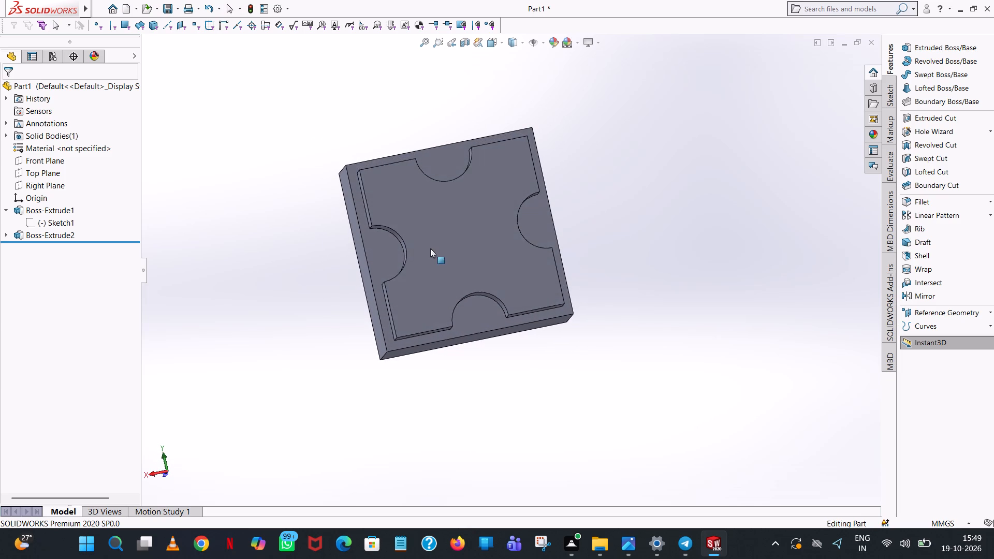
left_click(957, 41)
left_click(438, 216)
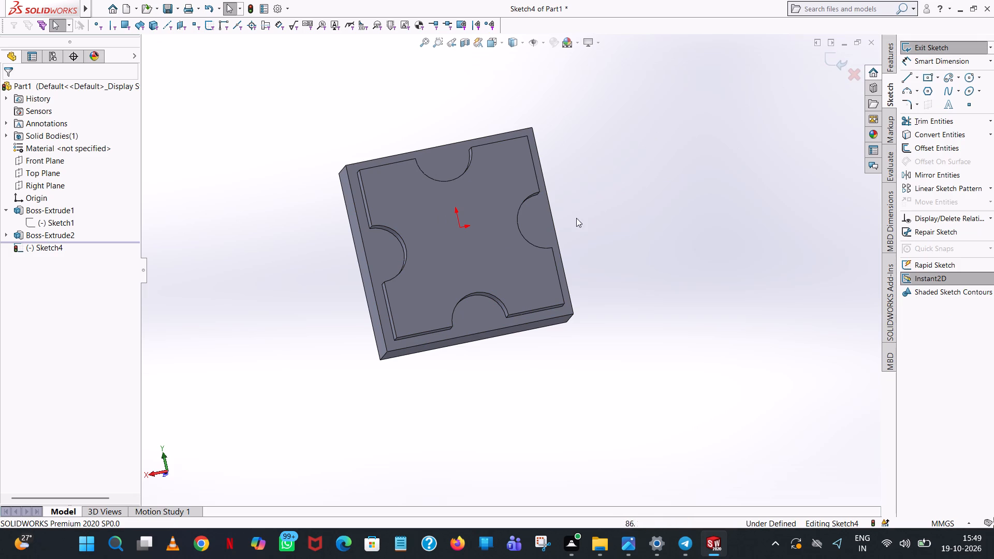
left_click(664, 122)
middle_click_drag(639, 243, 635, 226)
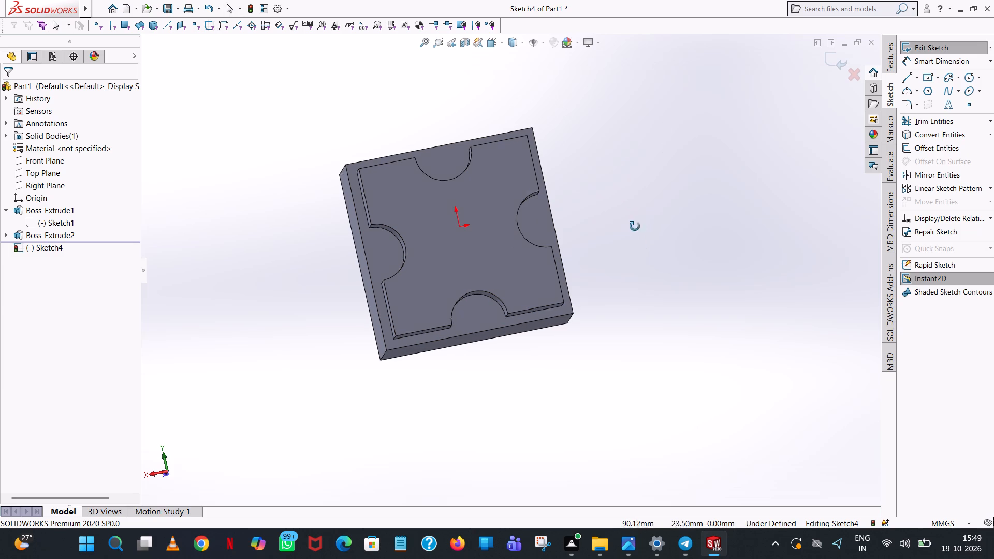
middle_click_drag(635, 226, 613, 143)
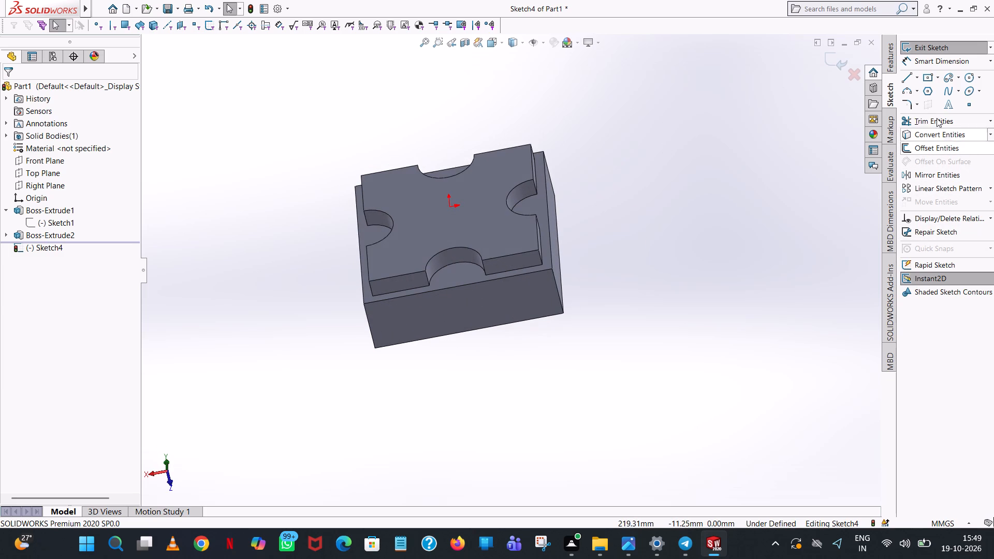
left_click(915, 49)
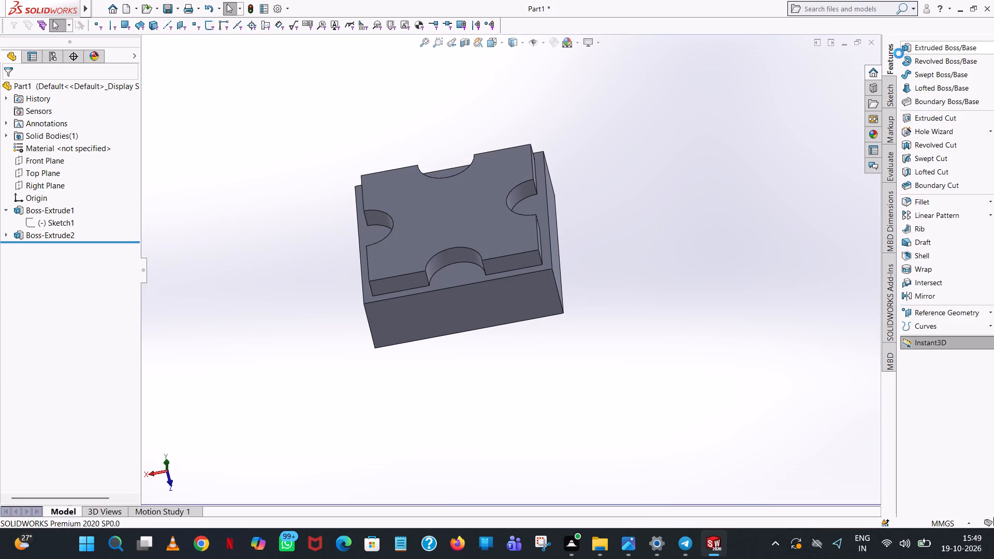
Fillet one vertical corner edge of the raised plate with a symmetric 15 mm radius.
left_click(931, 198)
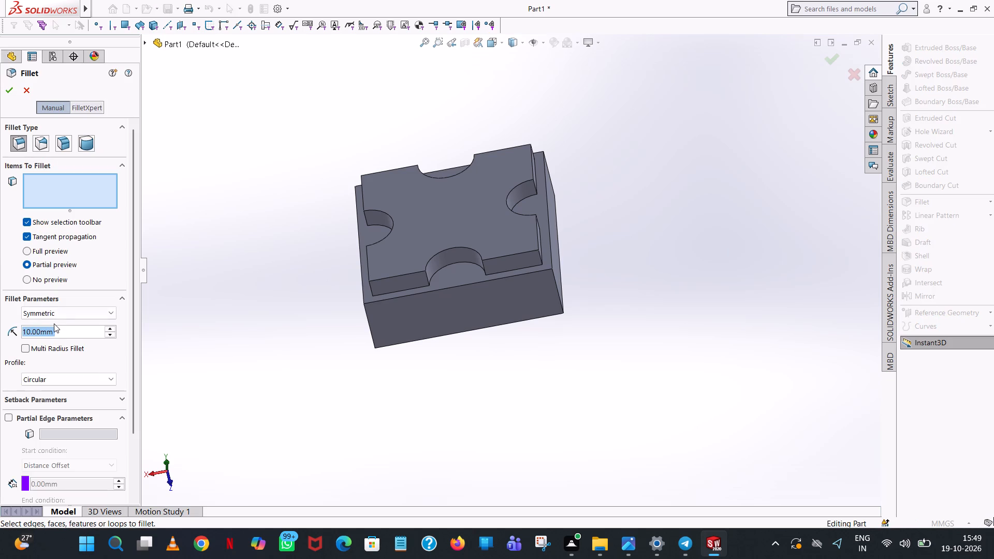
type("15")
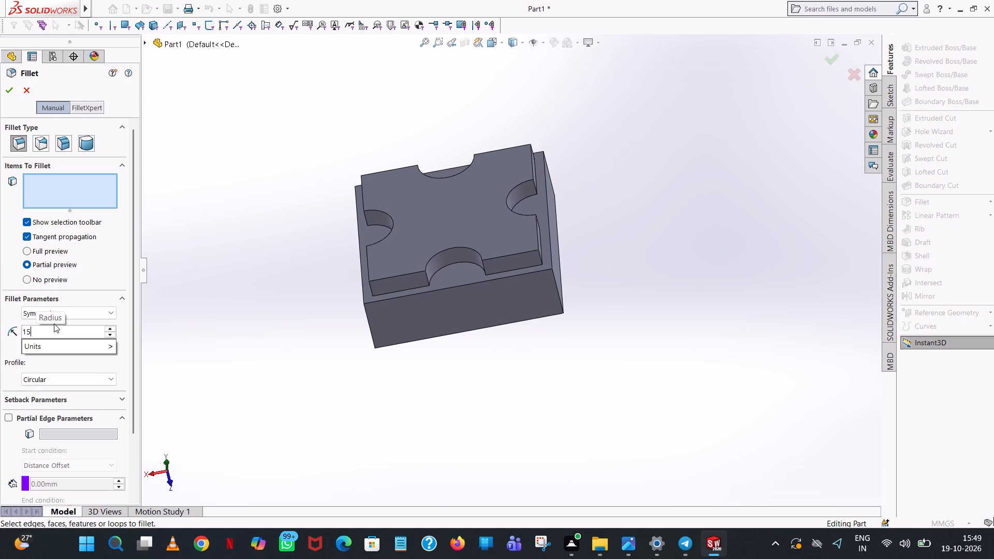
left_click(647, 258)
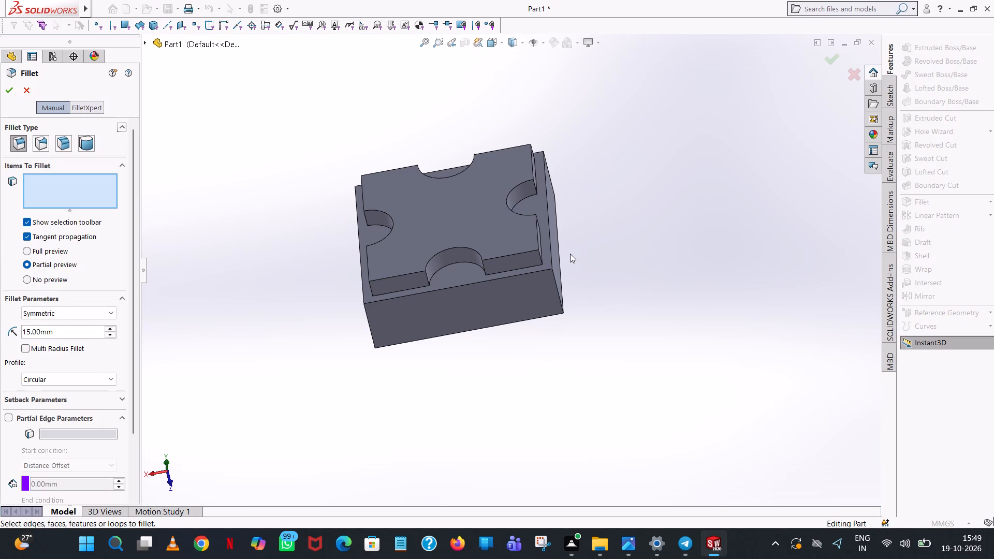
scroll(570, 254, "down", 6)
left_click(449, 274)
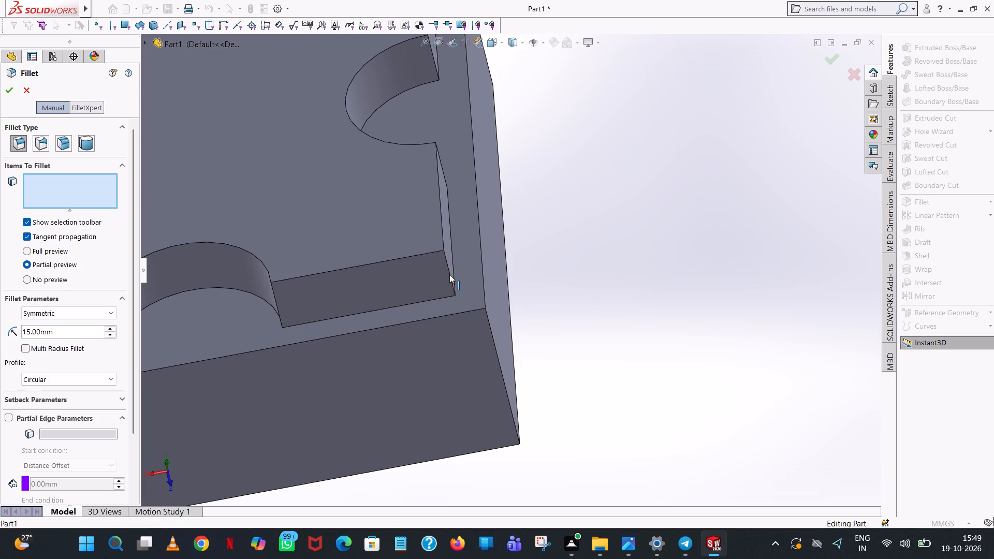
scroll(449, 272, "up", 7)
left_click(4, 91)
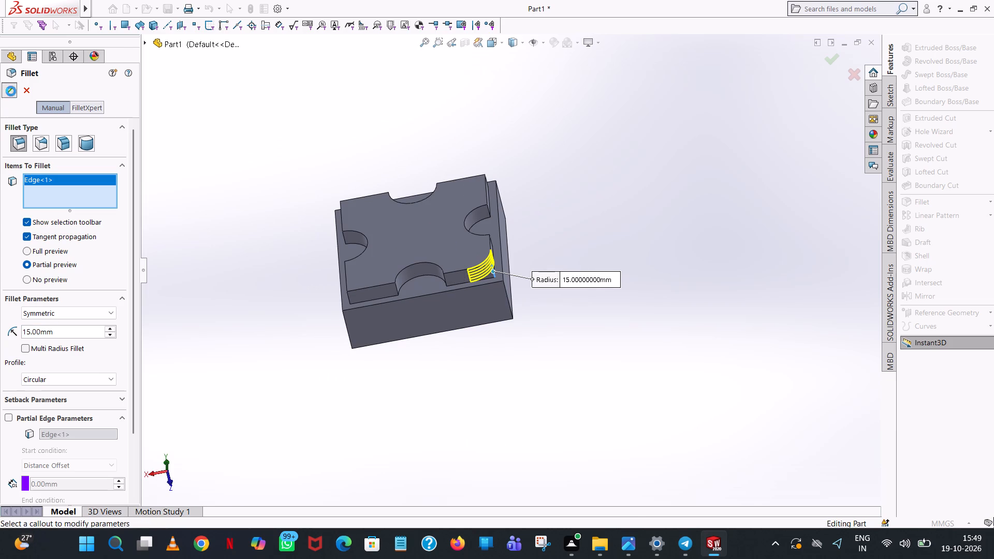
Fillet a second vertical corner edge of the raised plate, adjacent to the rounded one, with a 15 mm radius.
left_click(927, 206)
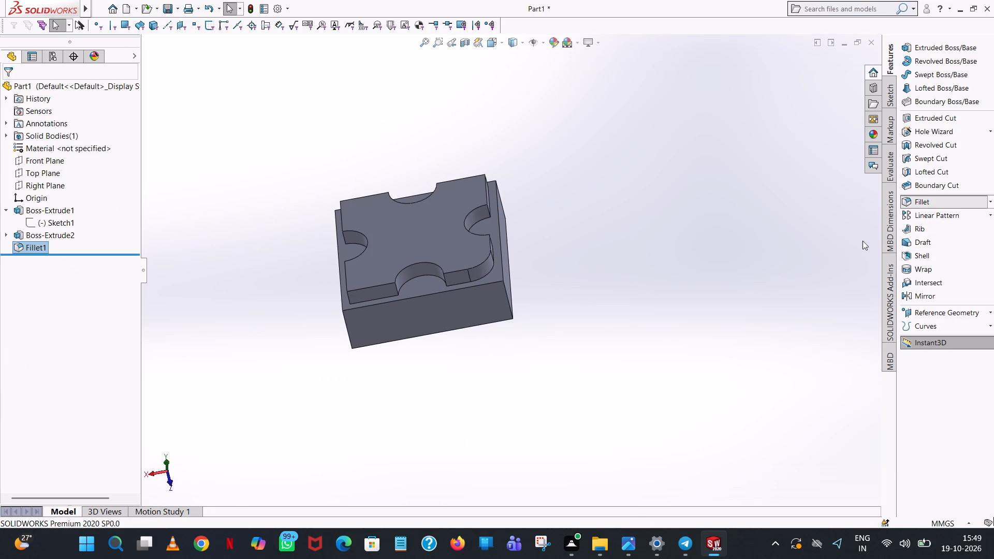
middle_click_drag(436, 341, 507, 337)
scroll(447, 298, "down", 6)
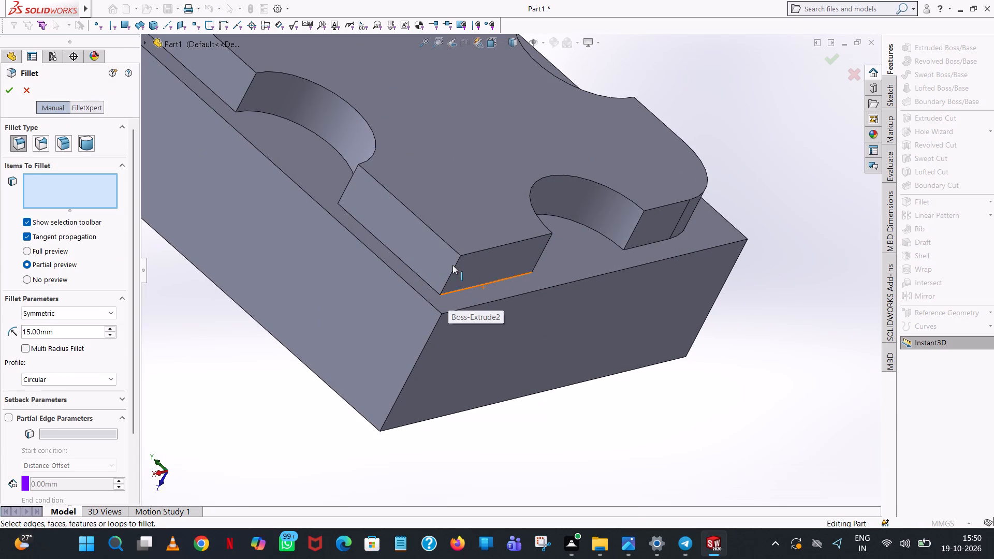
left_click(452, 272)
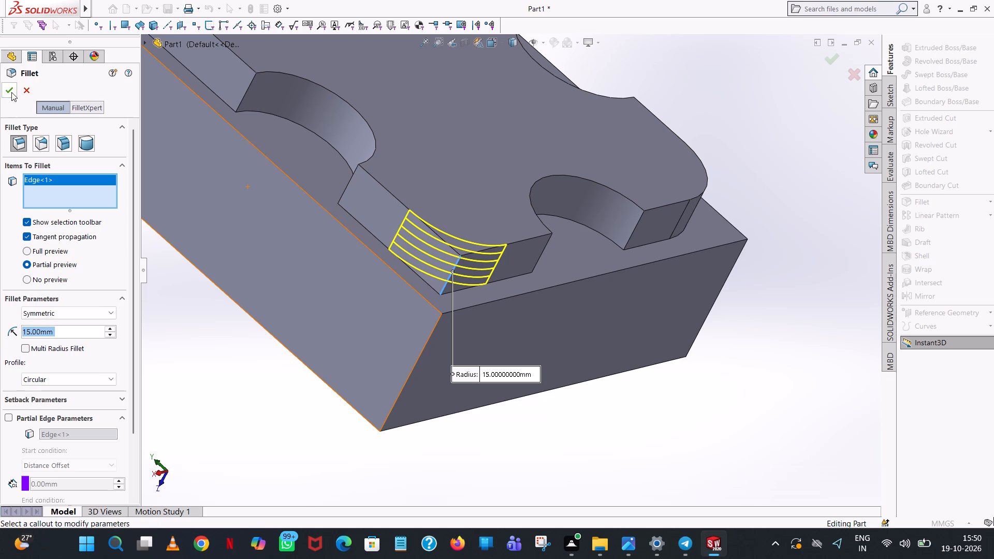
left_click(11, 90)
Fillet a third vertical corner edge of the raised plate with a 15 mm radius.
left_click(918, 202)
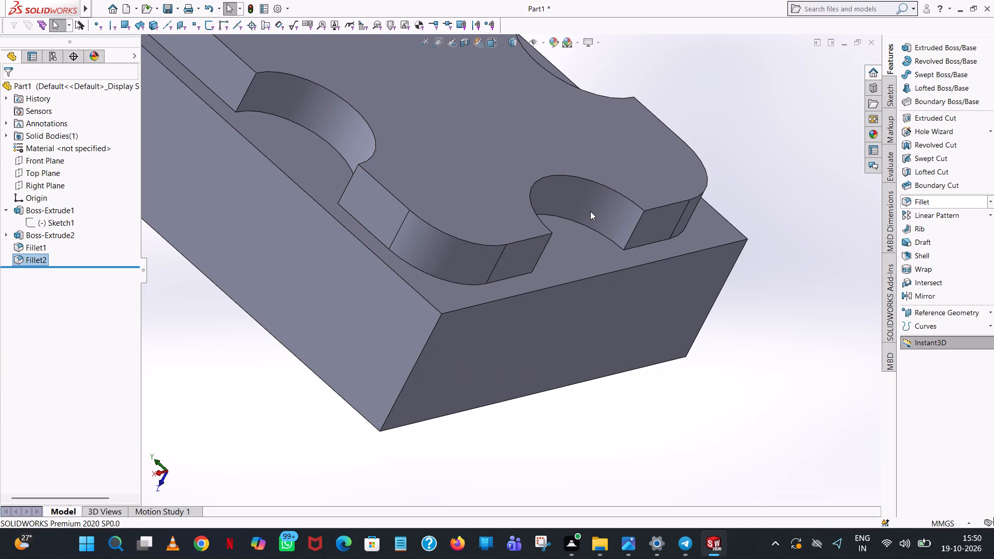
scroll(590, 211, "up", 6)
scroll(549, 210, "up", 3)
scroll(408, 197, "up", 1)
middle_click_drag(411, 203, 467, 297)
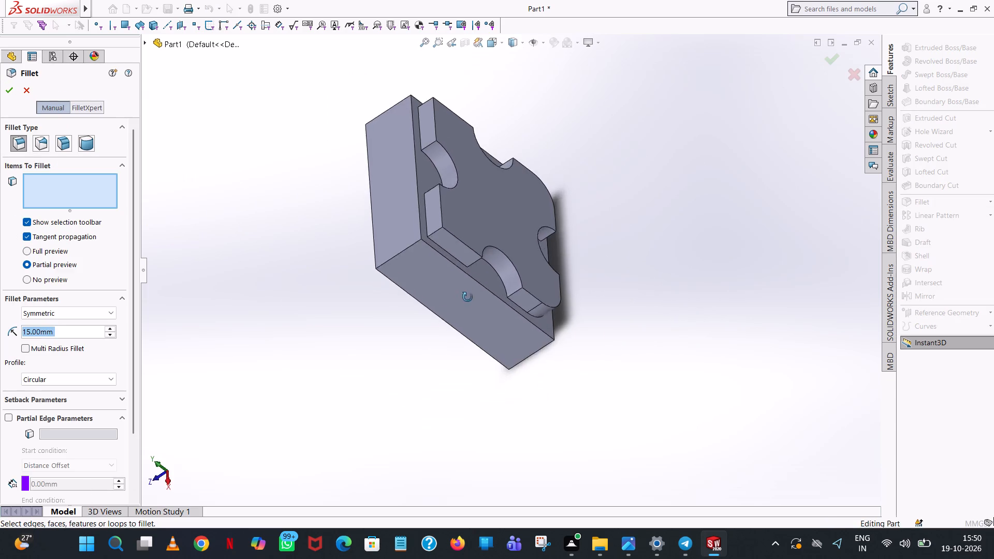
middle_click_drag(467, 297, 469, 321)
scroll(442, 233, "down", 4)
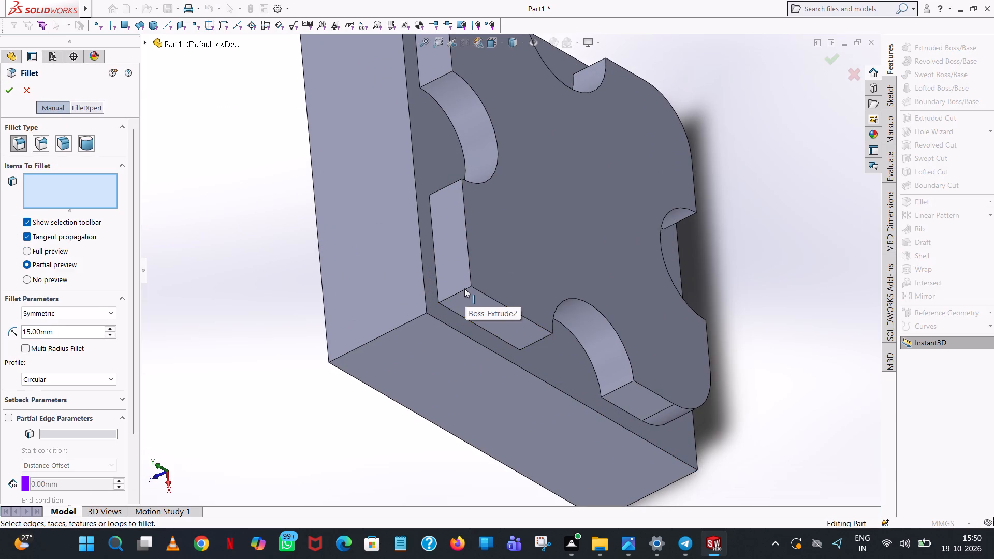
left_click(464, 288)
left_click(2, 87)
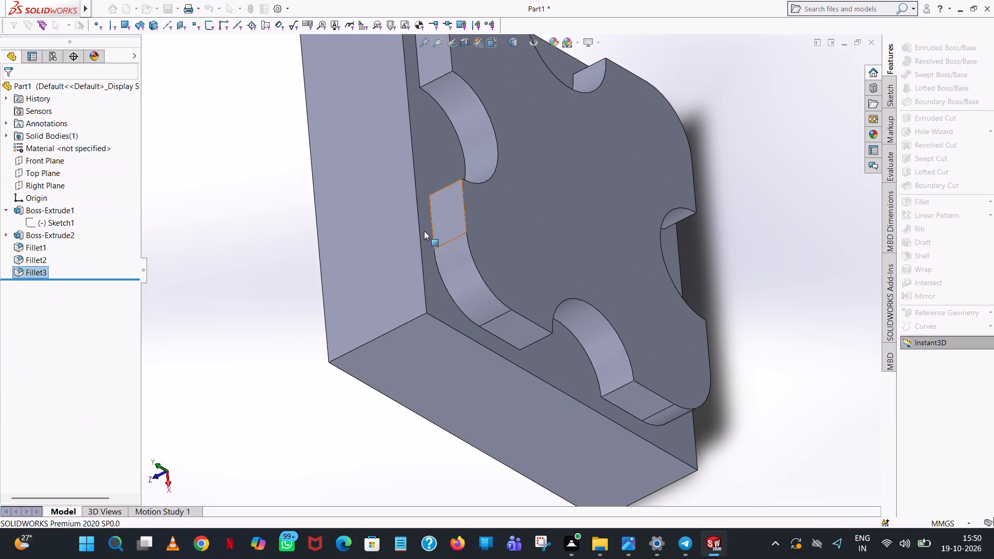
Fillet the last sharp vertical corner edge of the raised plate with a 15 mm radius.
scroll(434, 222, "up", 5)
scroll(563, 139, "up", 1)
middle_click_drag(564, 141, 625, 305)
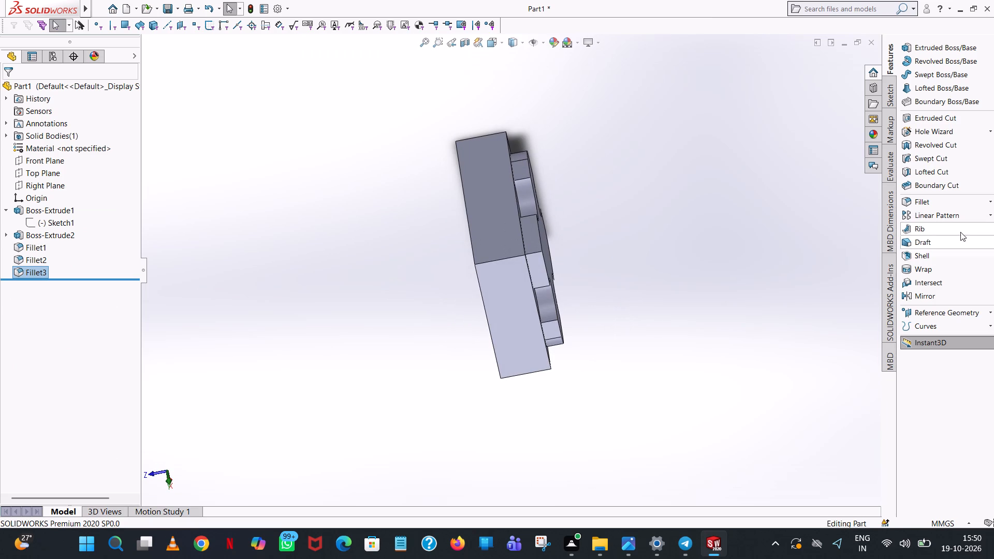
left_click(911, 205)
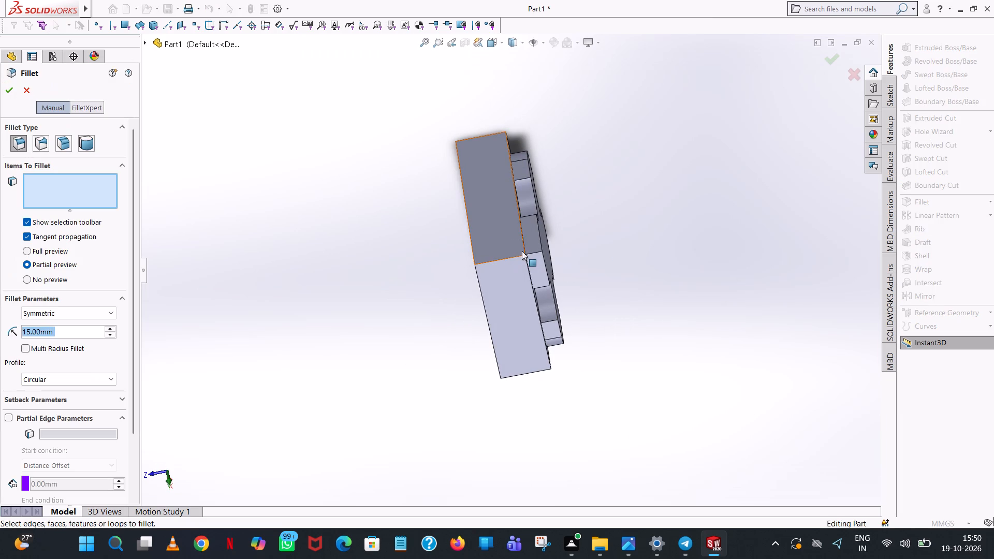
left_click(537, 252)
left_click(8, 86)
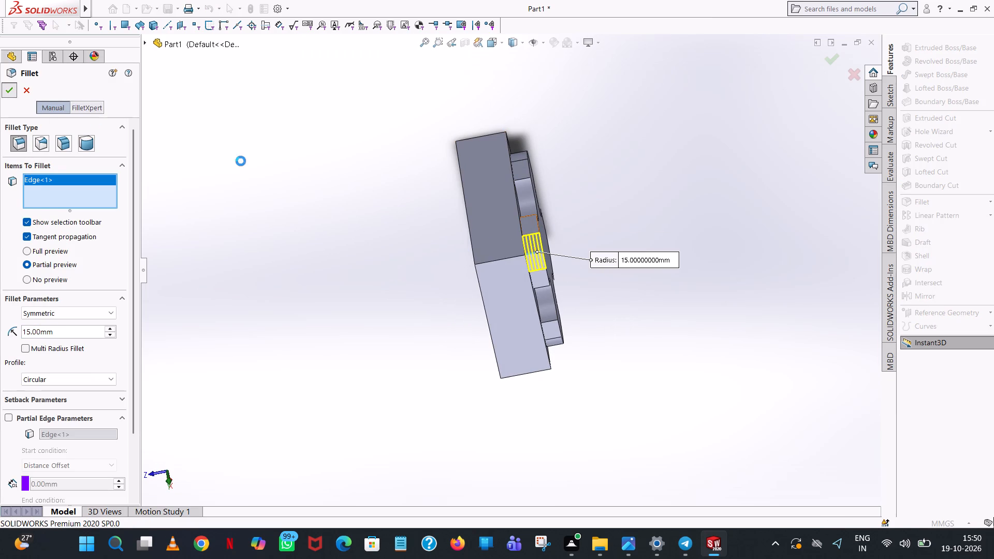
Start a boss-extrude sketch on the raised plate's top face and draw a 60 mm horizontal line joining two opposite cutout arcs at their midpoints.
middle_click_drag(579, 240, 459, 284)
left_click(935, 48)
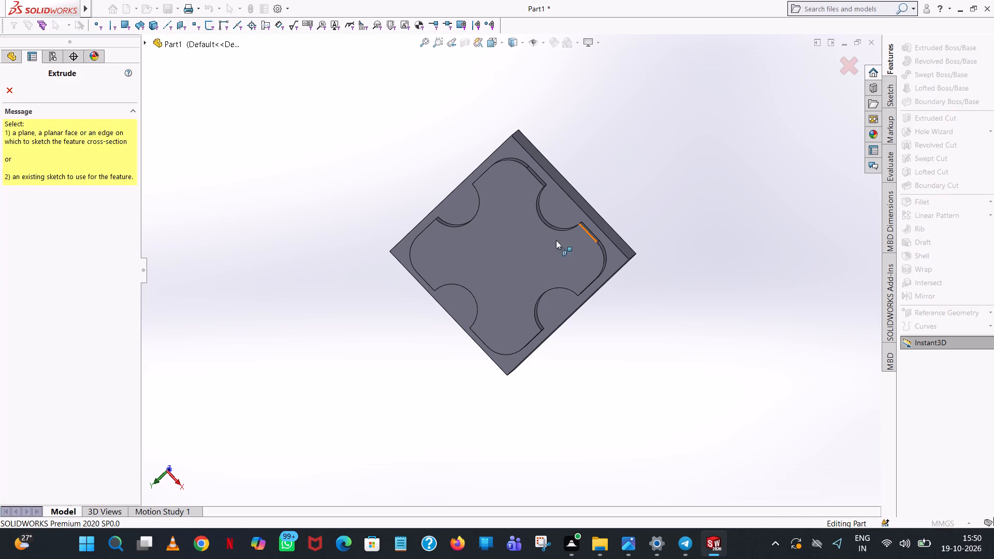
left_click(530, 258)
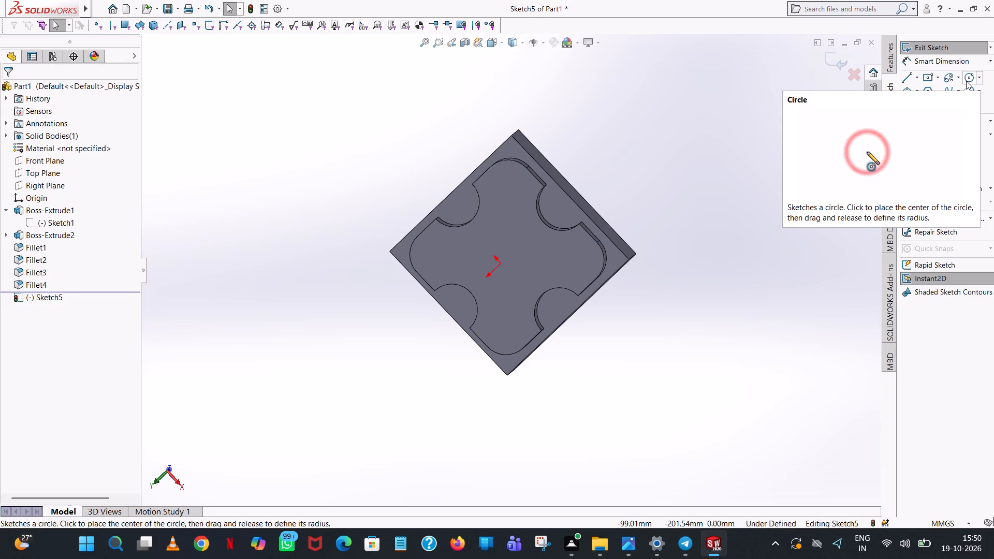
left_click(905, 80)
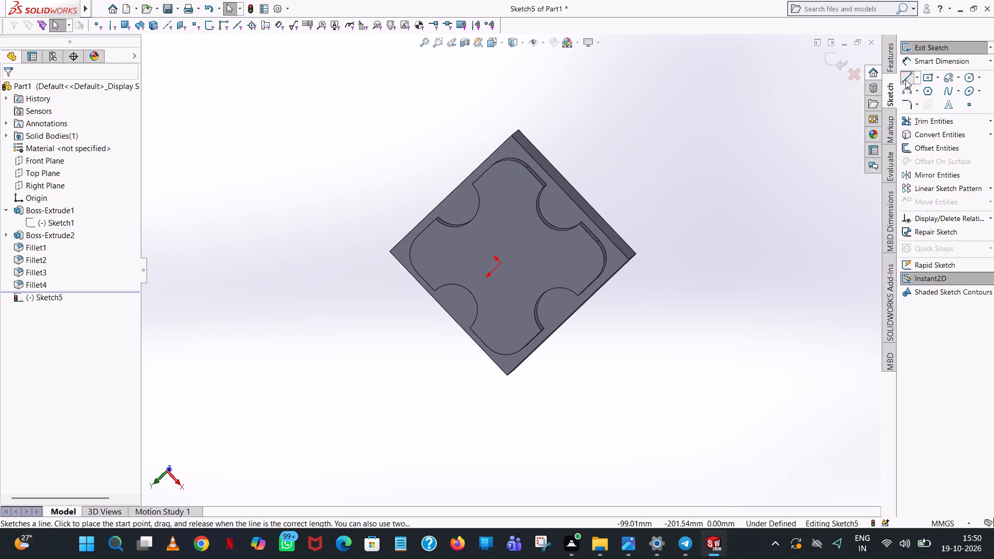
scroll(557, 303, "down", 4)
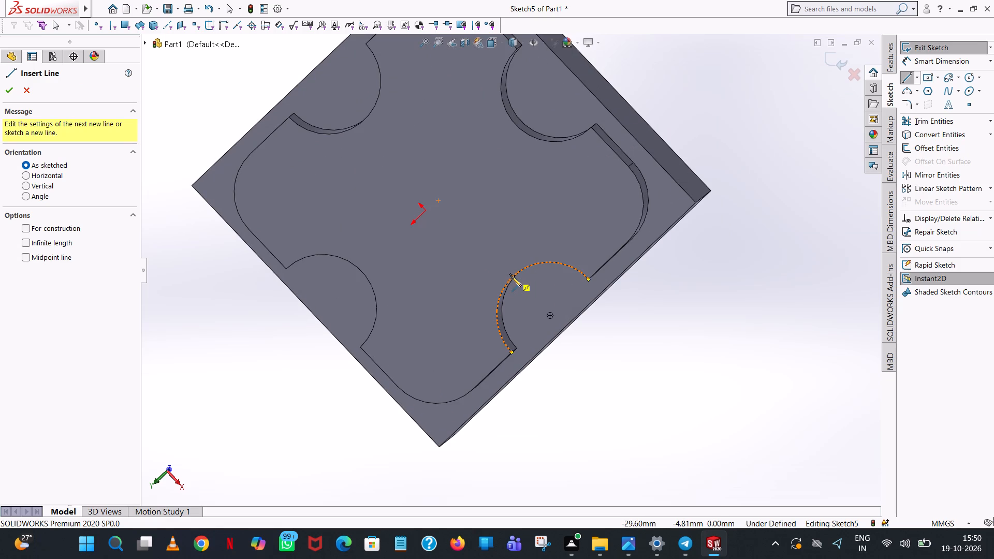
left_click(511, 276)
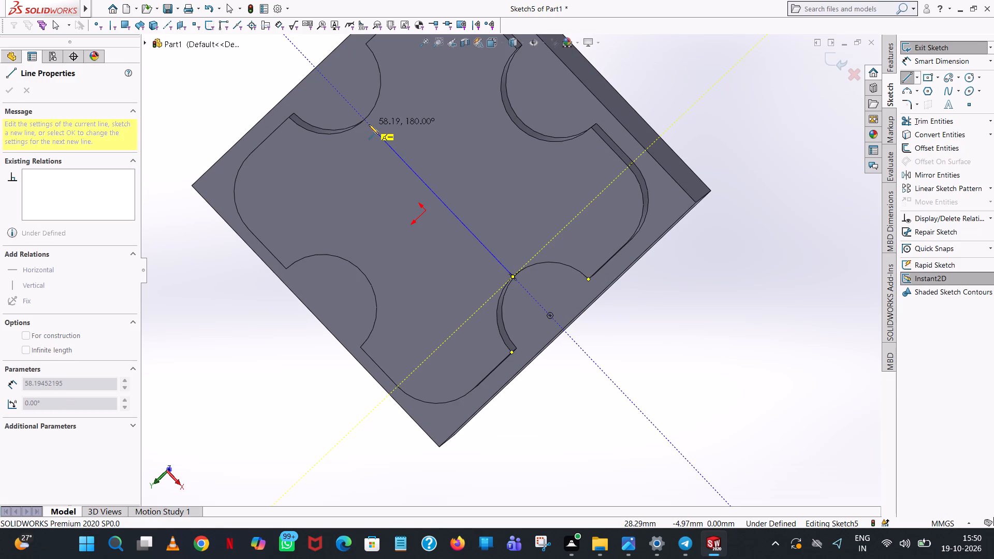
left_click(365, 119)
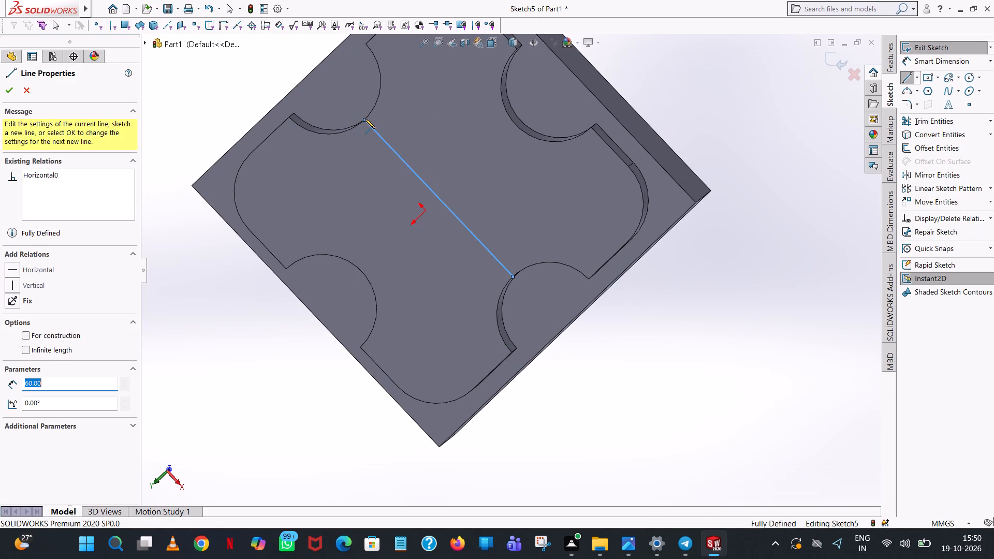
right_click(365, 119)
left_click(400, 127)
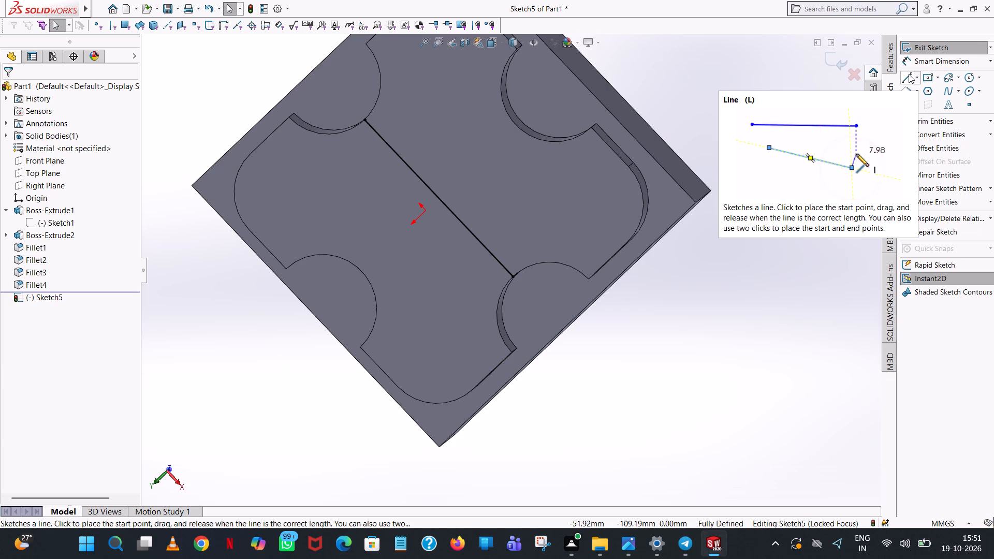
Draw a 20 mm vertical line on the plate's top face, starting from the middle of the 60 mm line.
middle_click_drag(471, 174, 495, 165)
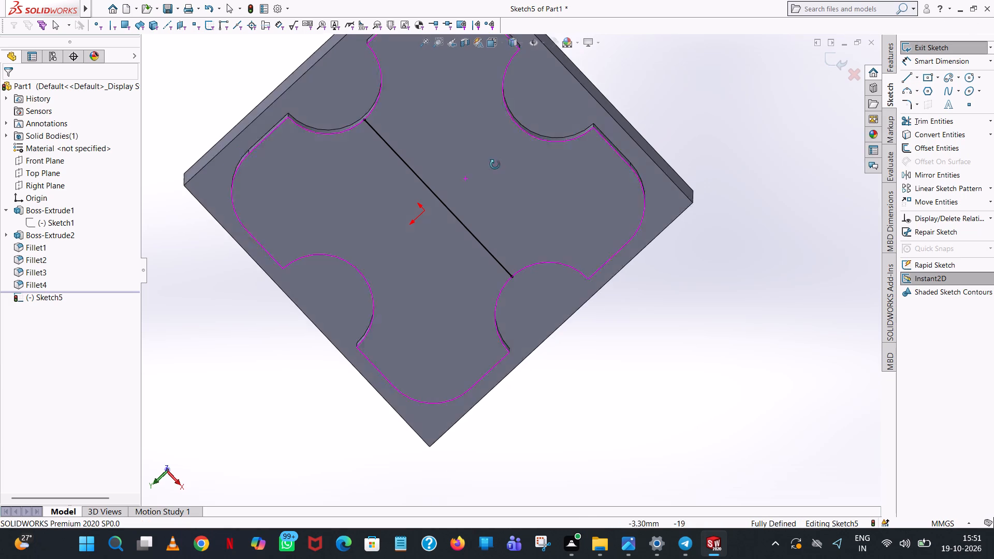
middle_click_drag(495, 165, 461, 33)
scroll(460, 50, "up", 1)
scroll(464, 125, "down", 5)
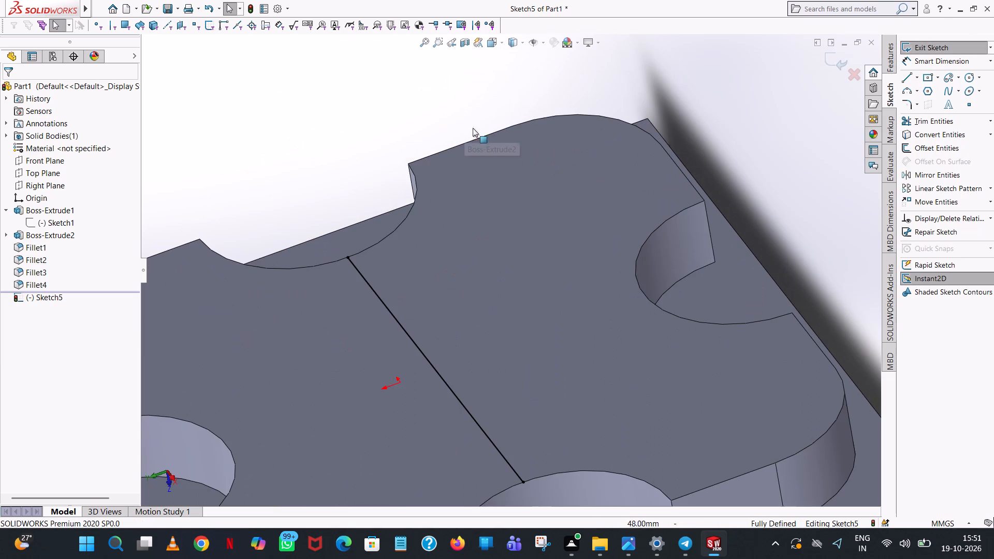
left_click(904, 80)
scroll(605, 217, "up", 4)
left_click(474, 317)
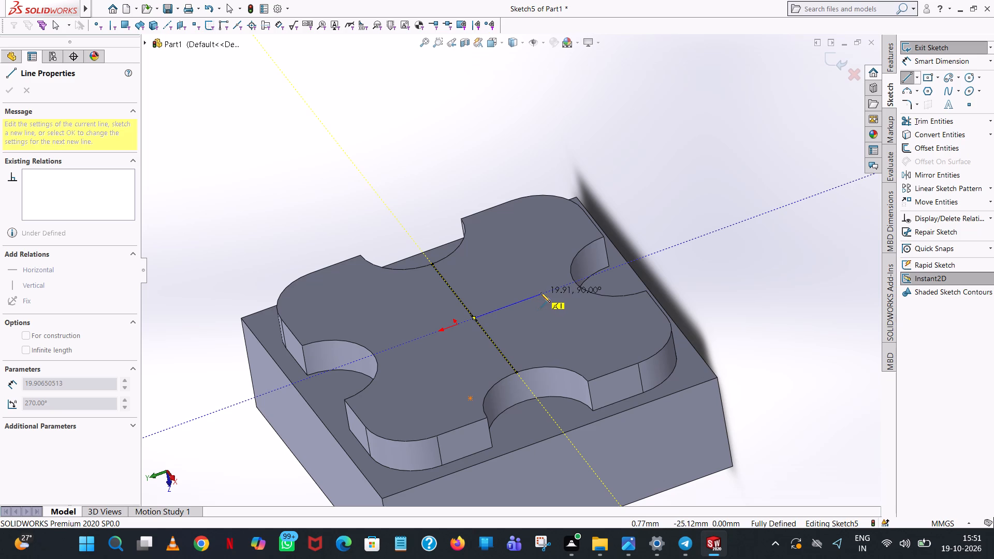
left_click(540, 292)
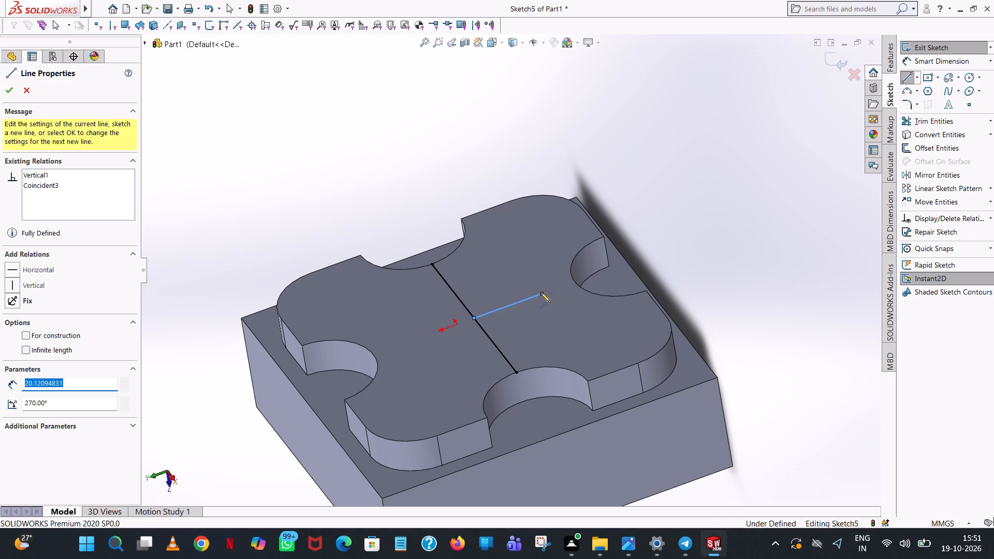
type("20")
key("Return")
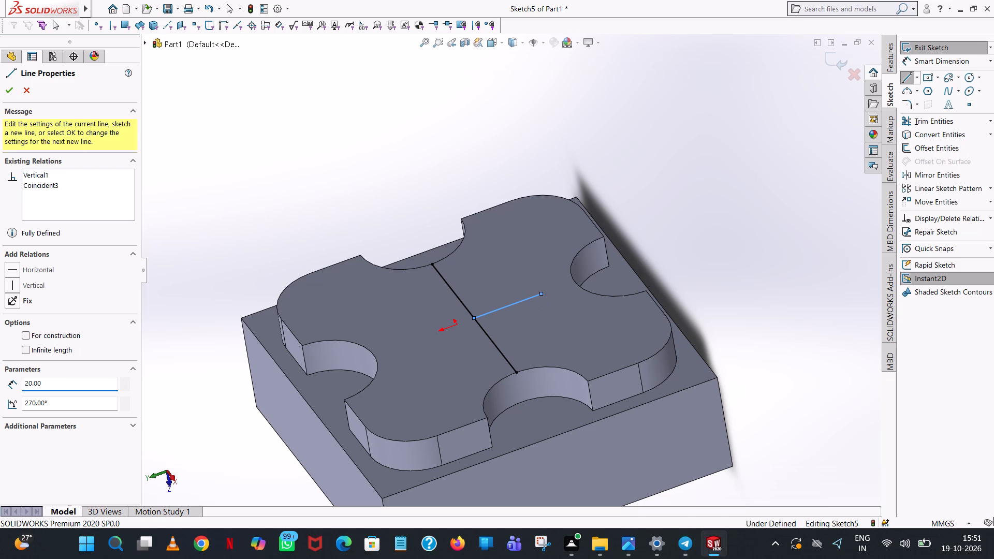
Continue the profile from the vertical line's end with a 20 mm horizontal line and a 40 mm vertical line crossing the 60 mm line.
left_click(508, 252)
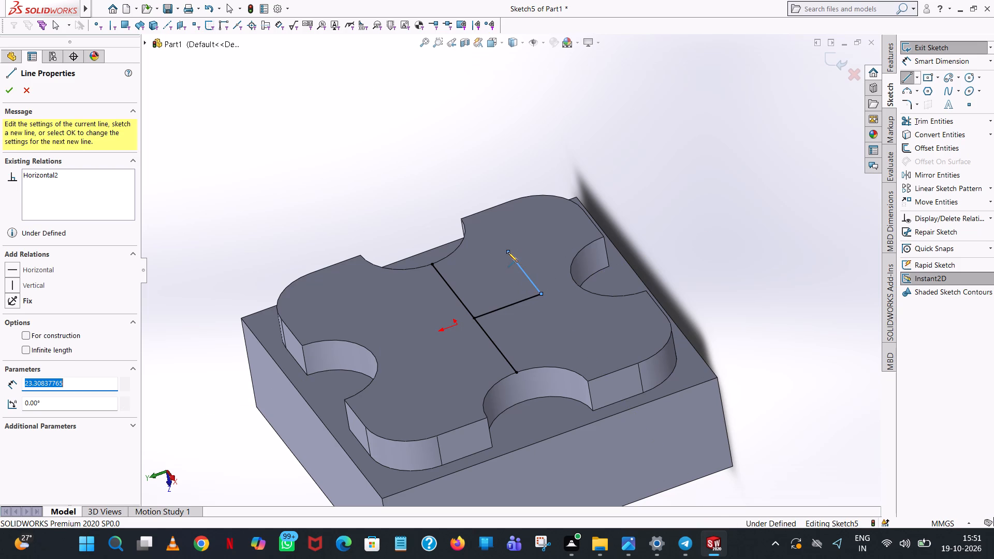
type("20")
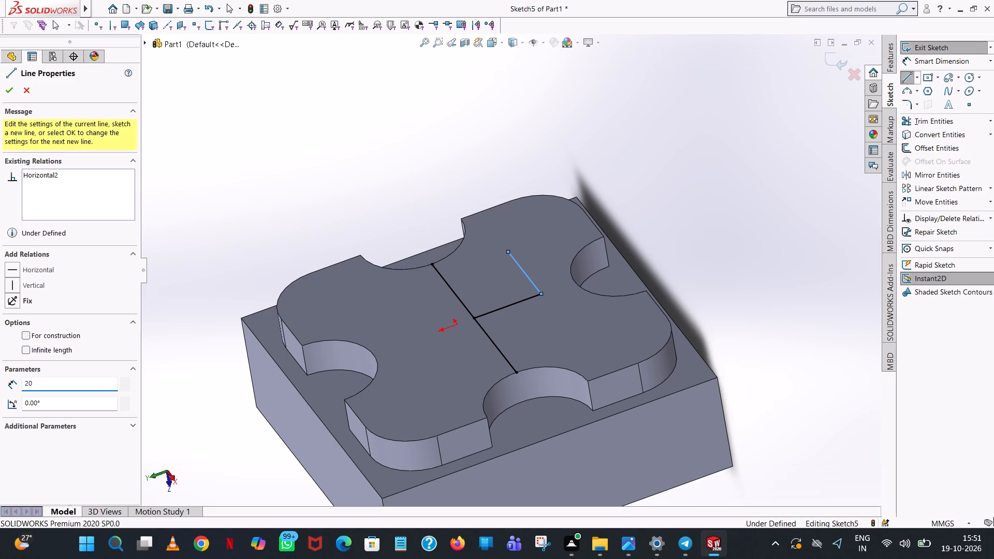
key("Return")
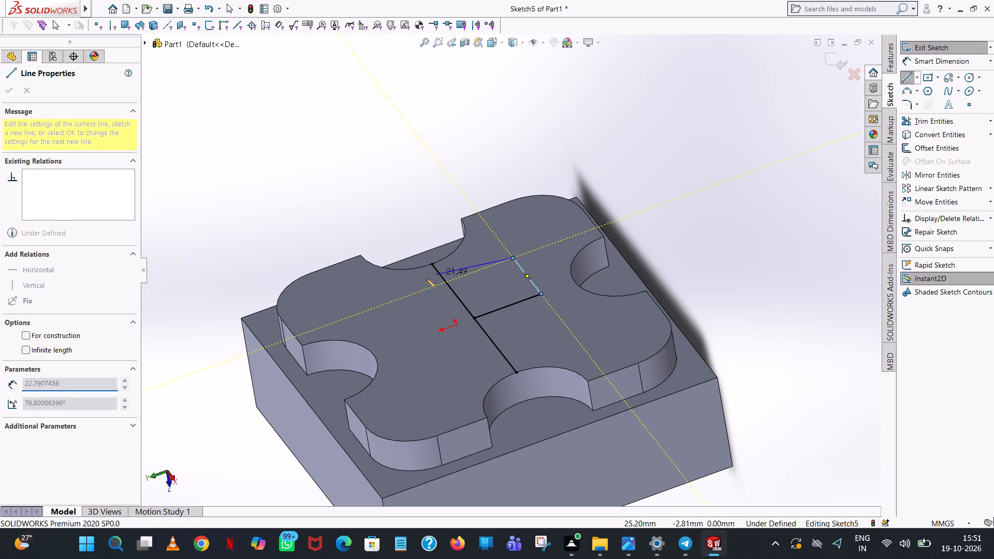
left_click(396, 300)
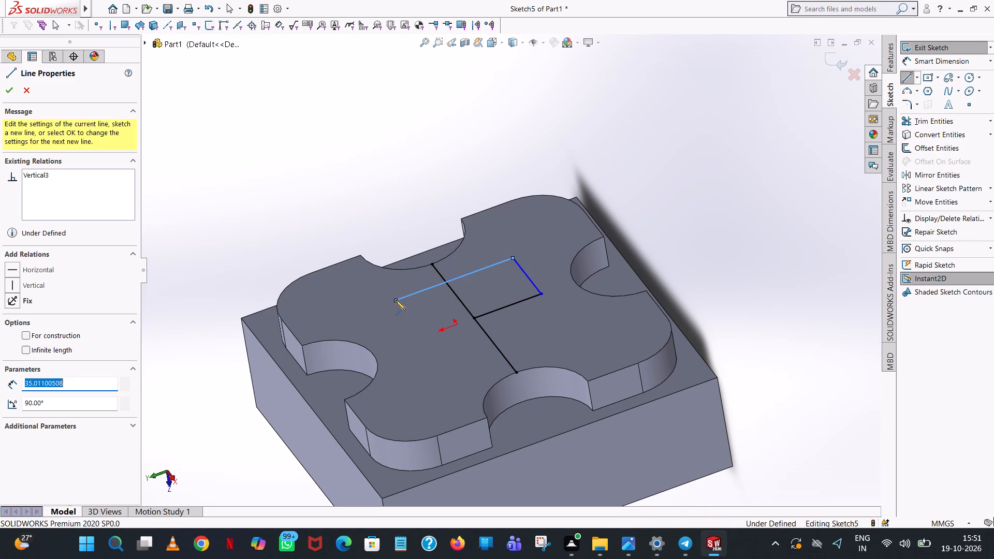
key("4")
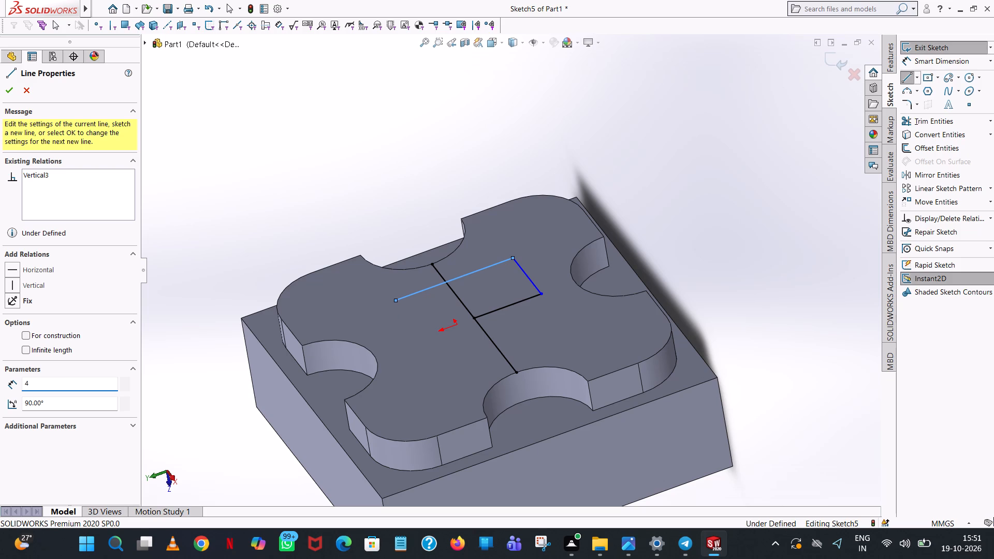
key("0")
key("Return")
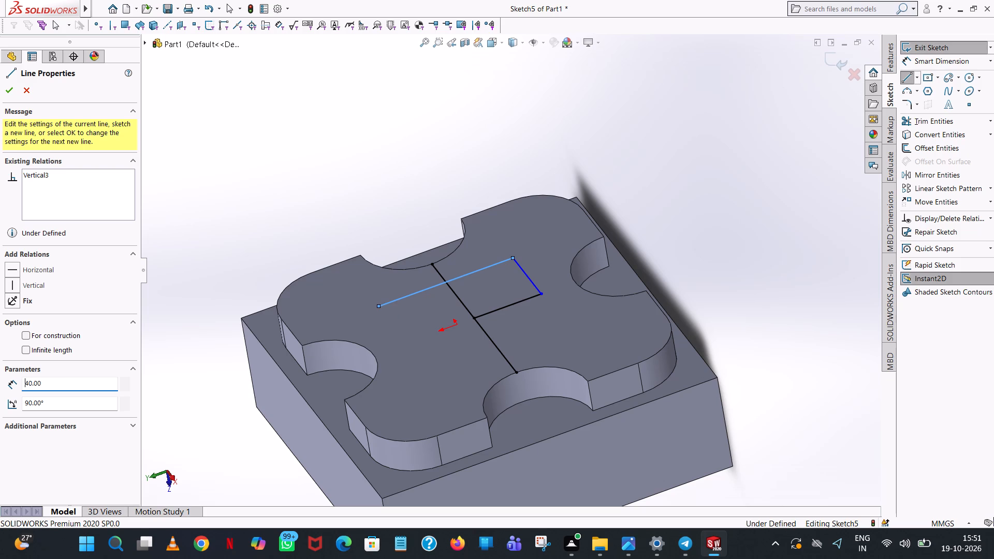
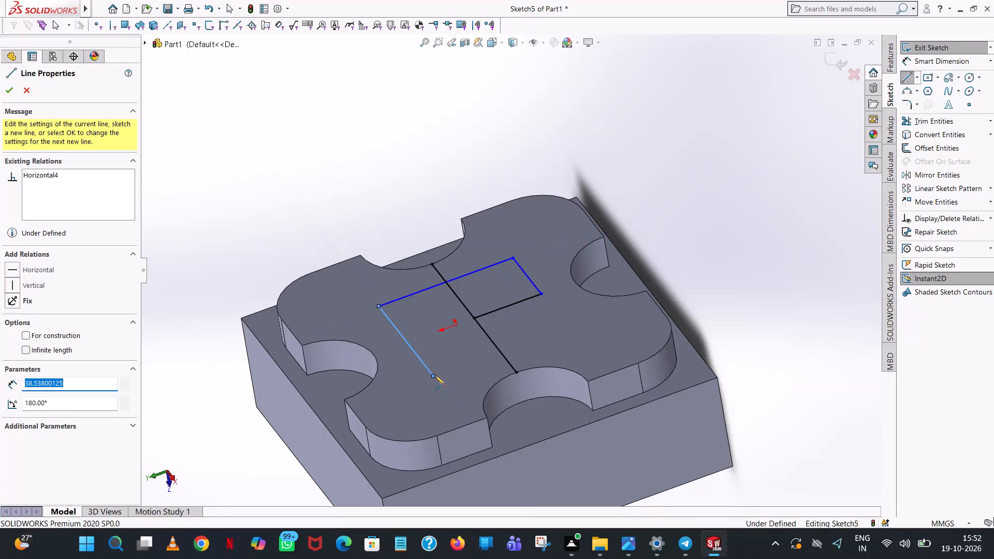
Complete the square profile with a 40 mm horizontal line, a 40 mm vertical line and a closing 20 mm horizontal line.
type("40")
key("Return")
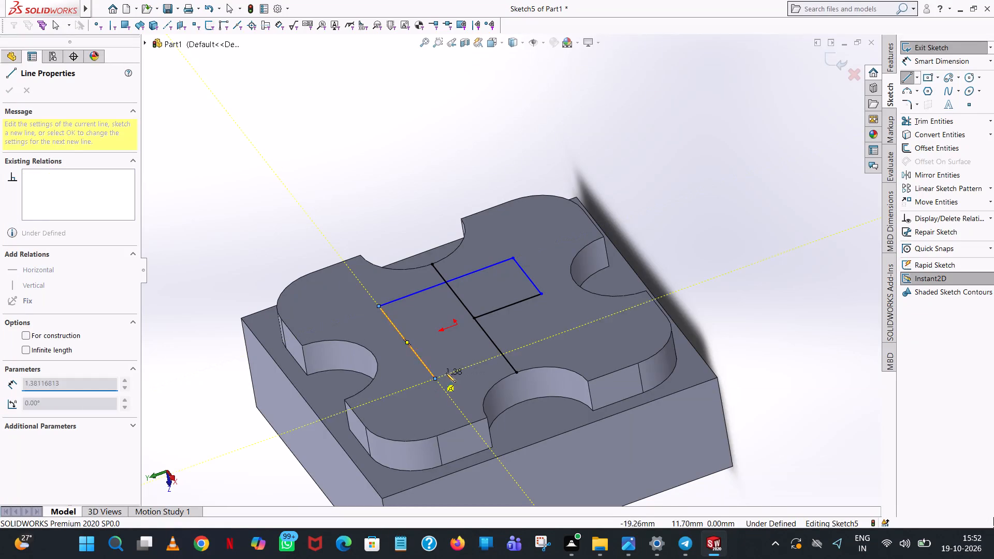
left_click(572, 329)
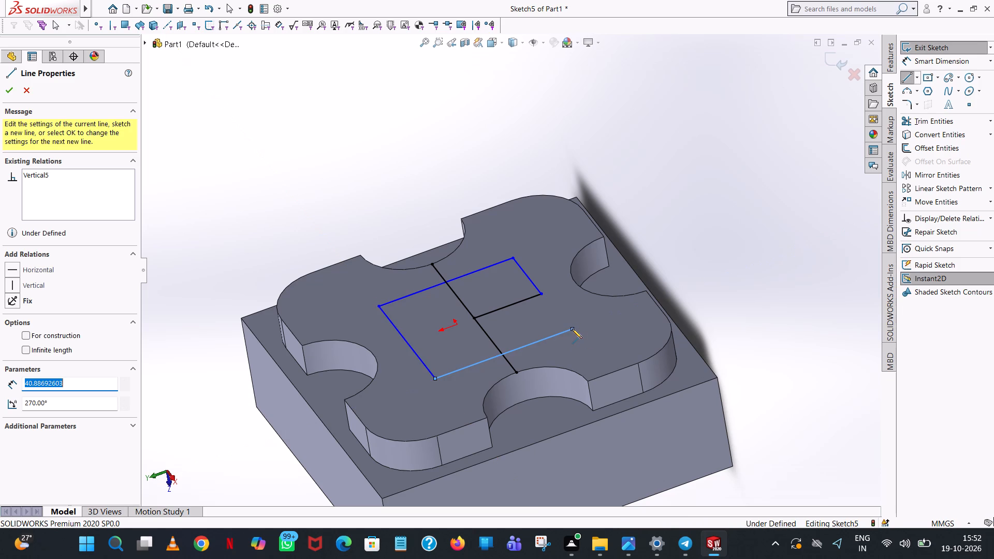
type("40")
key("Return")
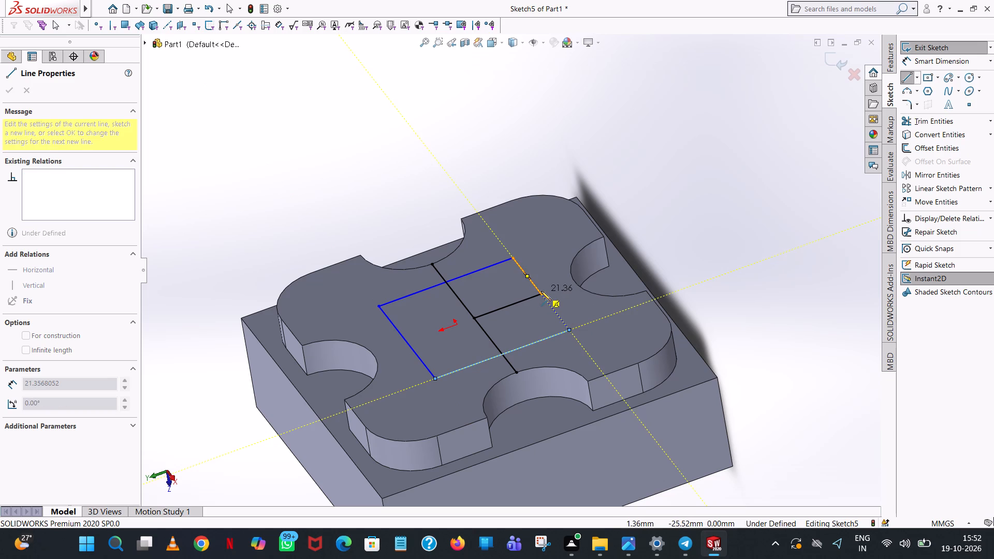
scroll(540, 294, "down", 9)
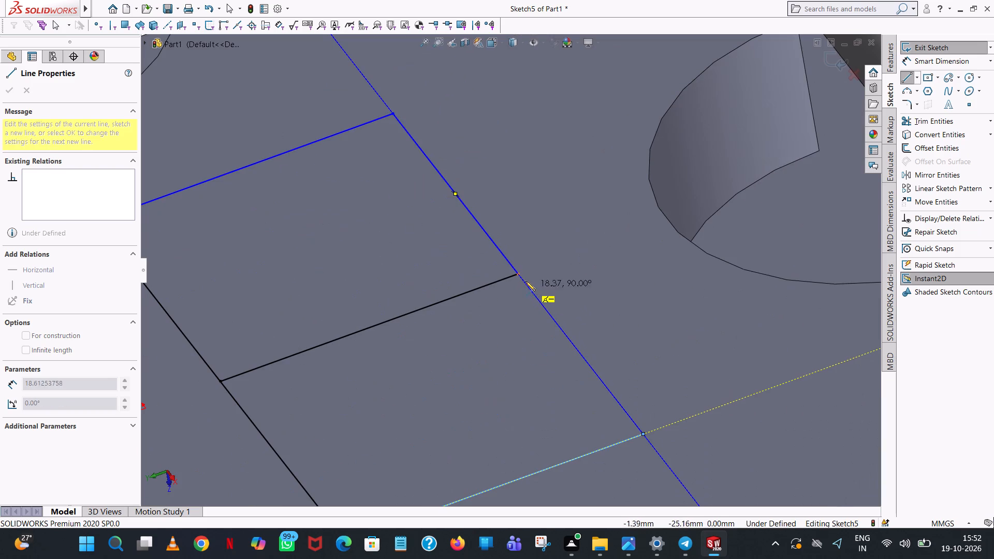
left_click(518, 273)
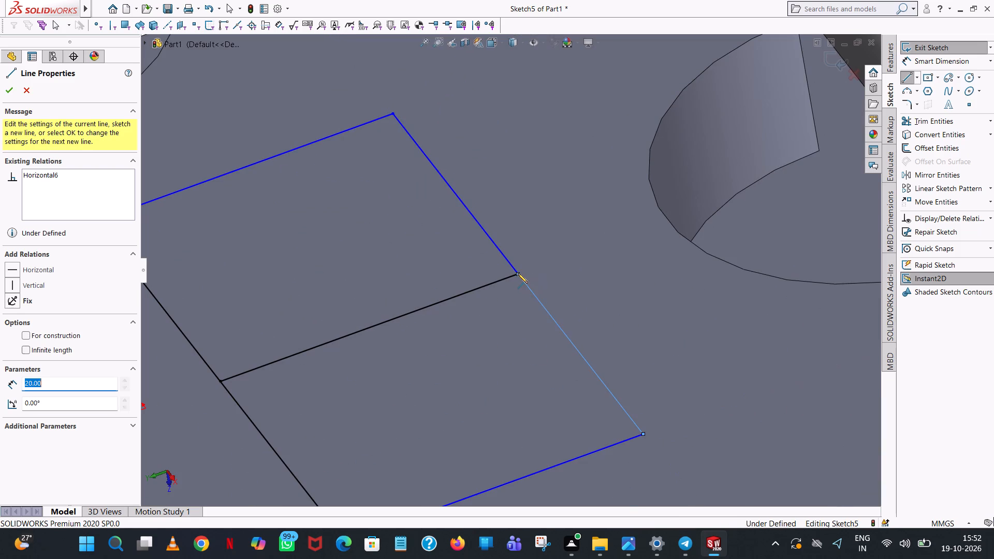
right_click(518, 273)
left_click(546, 287)
scroll(546, 287, "up", 9)
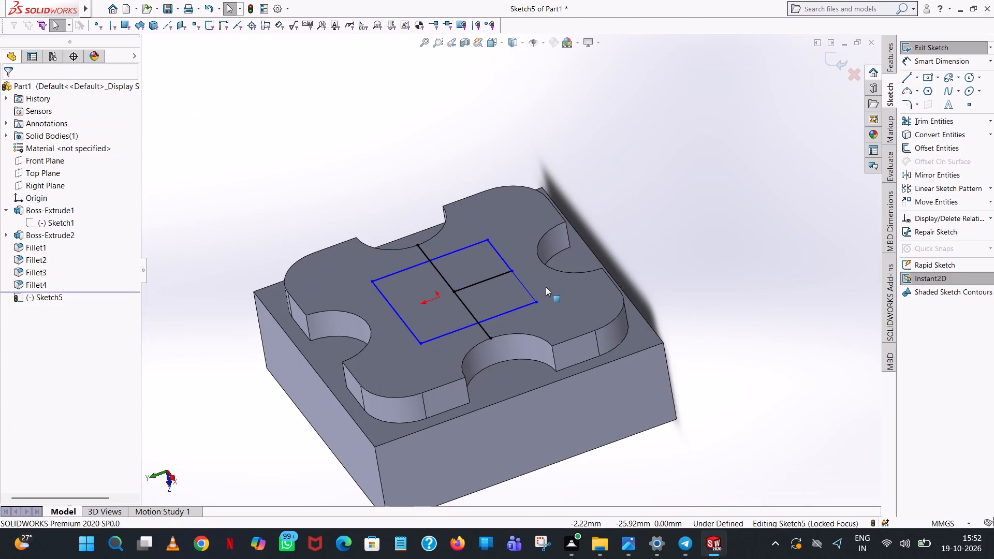
Trim away the 60 mm and 20 mm helper lines inside and outside the square, leaving only its outline.
left_click(929, 116)
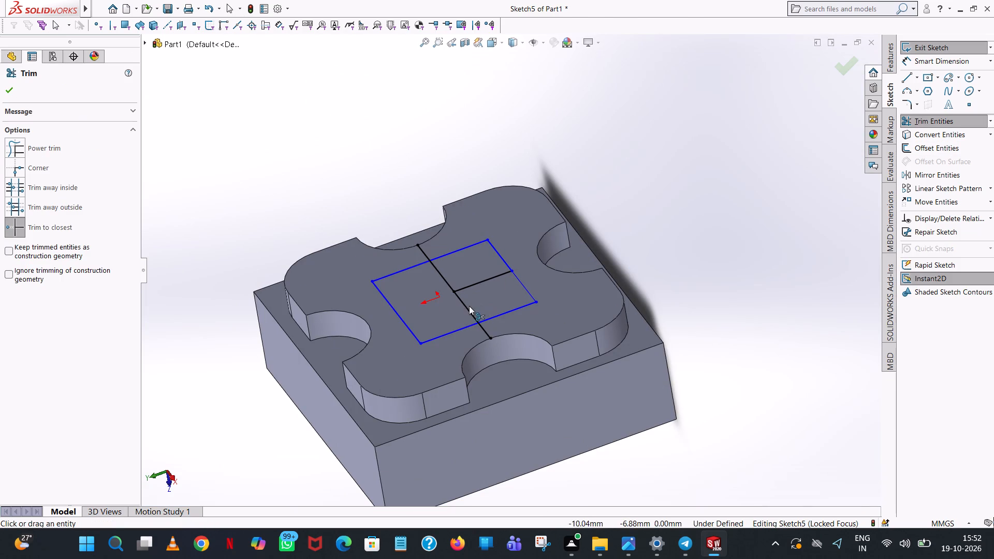
left_click(466, 307)
left_click(525, 283)
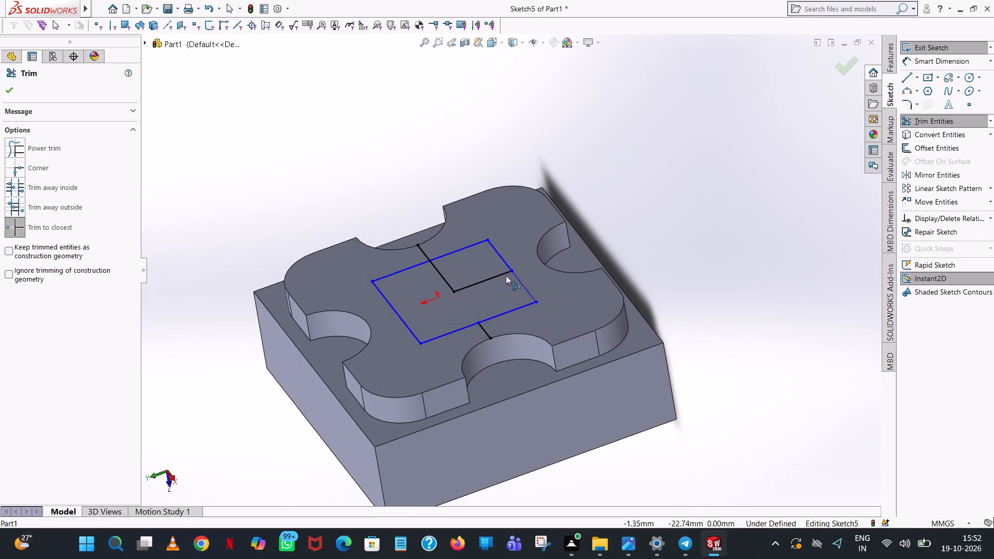
left_click(503, 275)
left_click(435, 267)
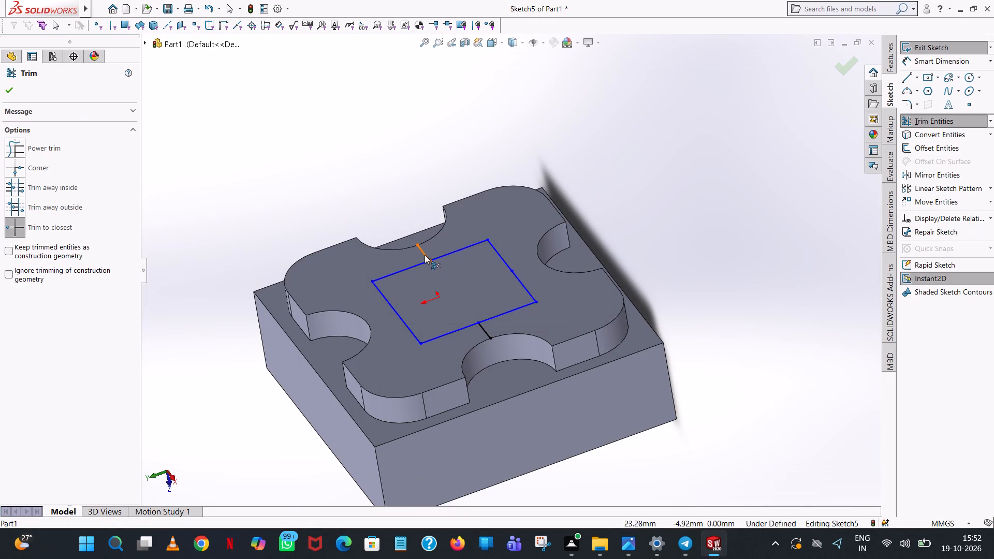
left_click(424, 253)
left_click(489, 338)
middle_click_drag(500, 326, 493, 283)
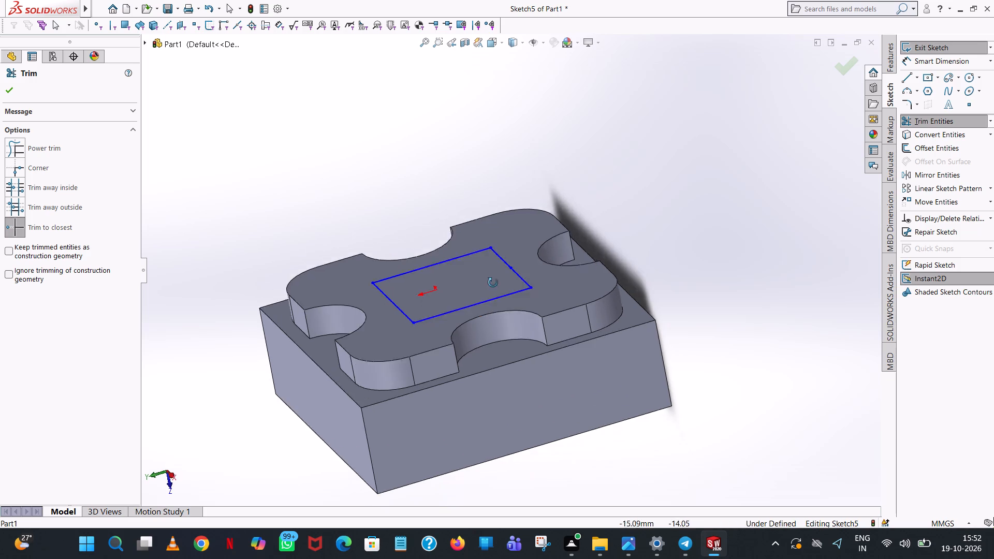
middle_click_drag(493, 283, 474, 292)
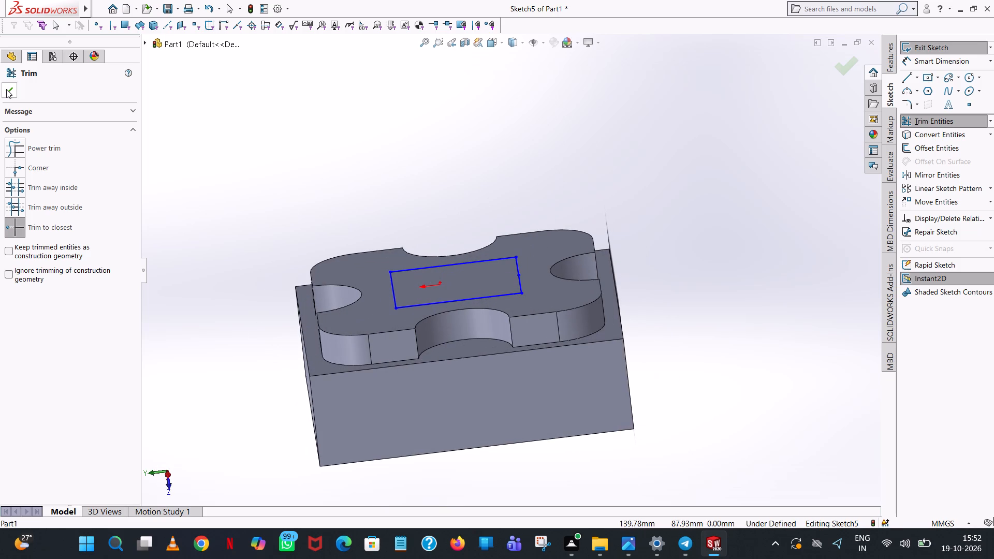
left_click(6, 87)
left_click(506, 175)
Dimension the length of the square's front side.
left_click(956, 62)
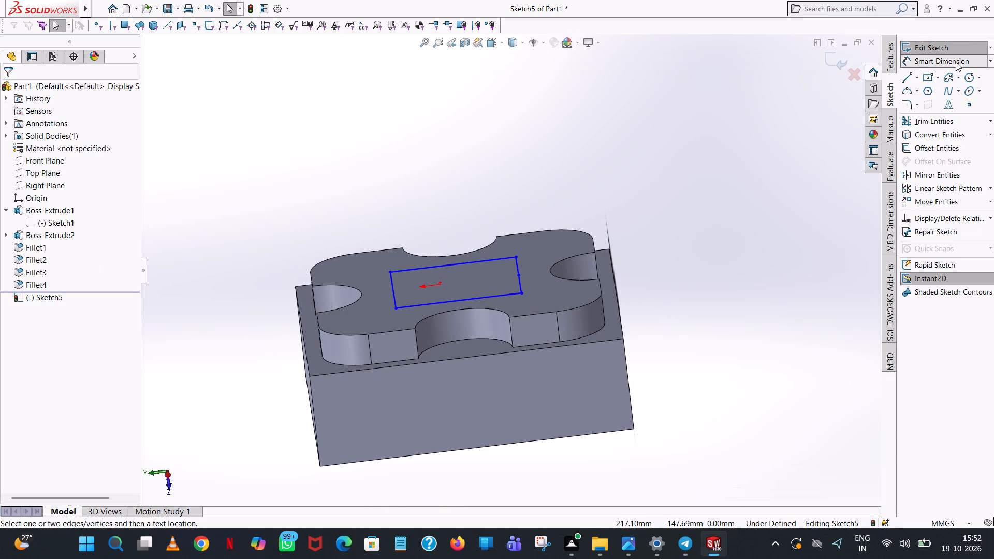
left_click(476, 298)
left_click(466, 374)
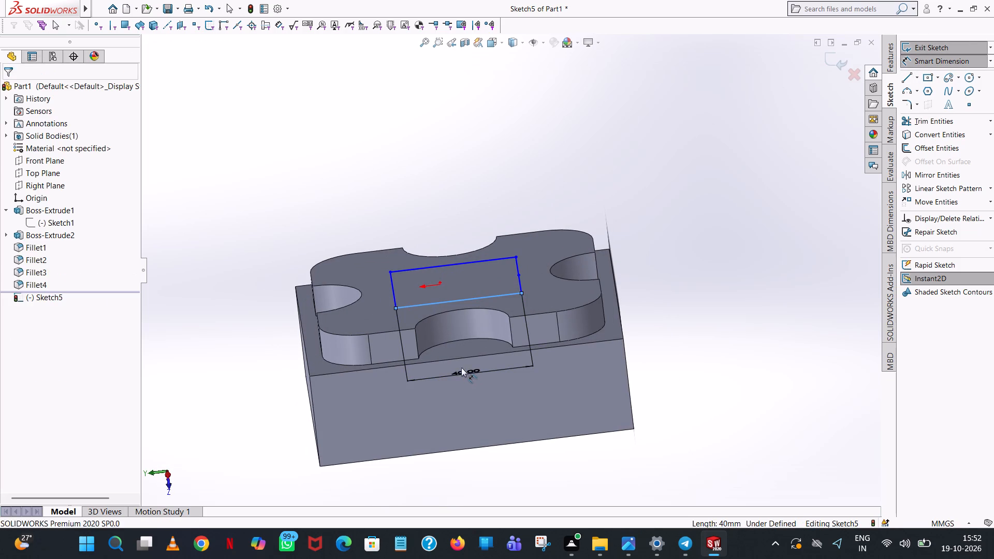
left_click(425, 363)
left_click(525, 166)
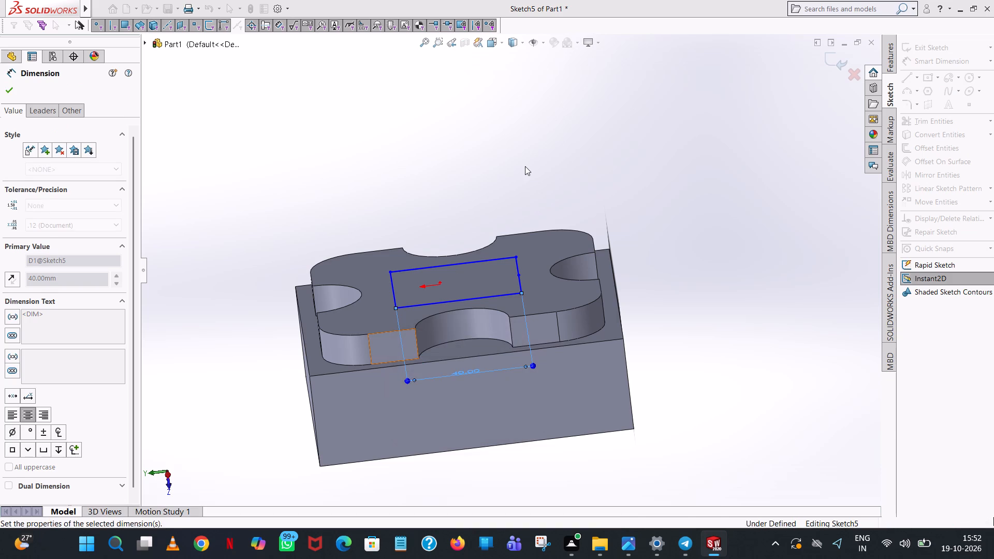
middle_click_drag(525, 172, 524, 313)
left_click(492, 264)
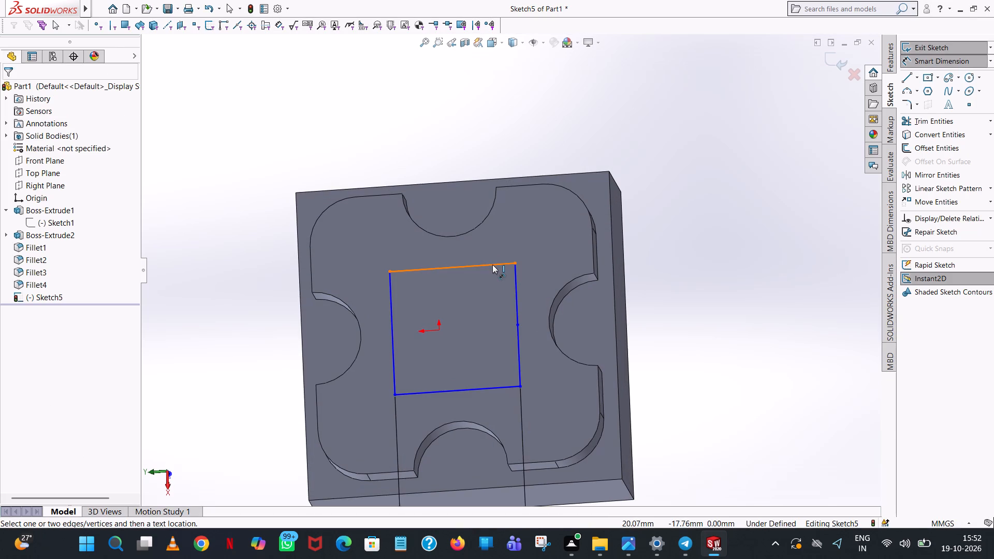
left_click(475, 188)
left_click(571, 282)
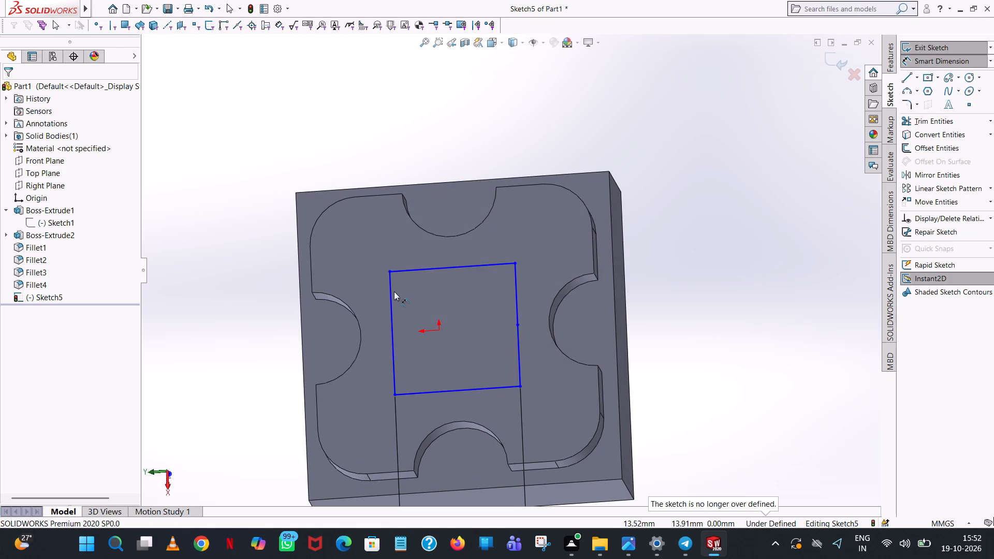
Dimension the length of the square's side adjacent to the already dimensioned one.
left_click(392, 292)
left_click(146, 311)
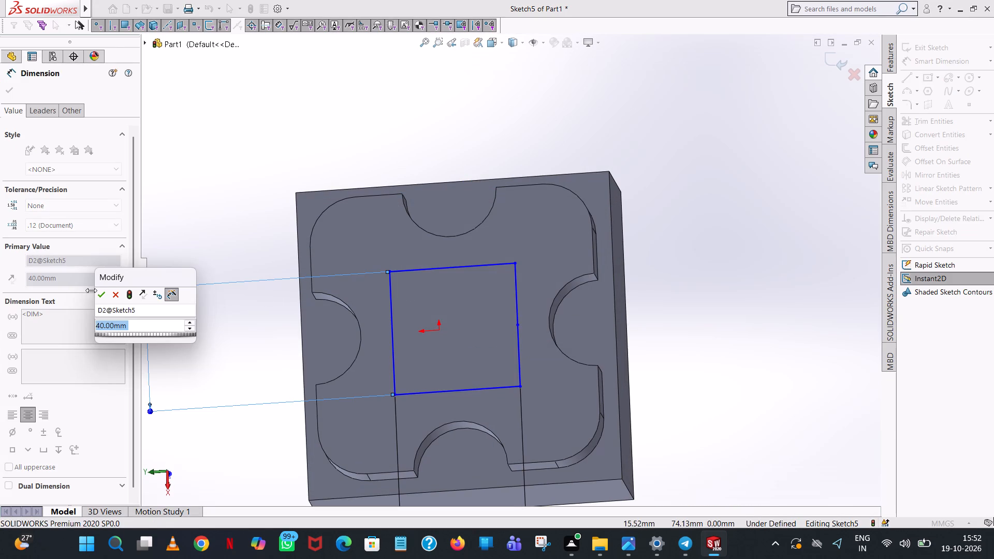
left_click(99, 297)
left_click(223, 243)
Dimension the distance from that same side of the square to the base's far parallel outer edge.
left_click(393, 335)
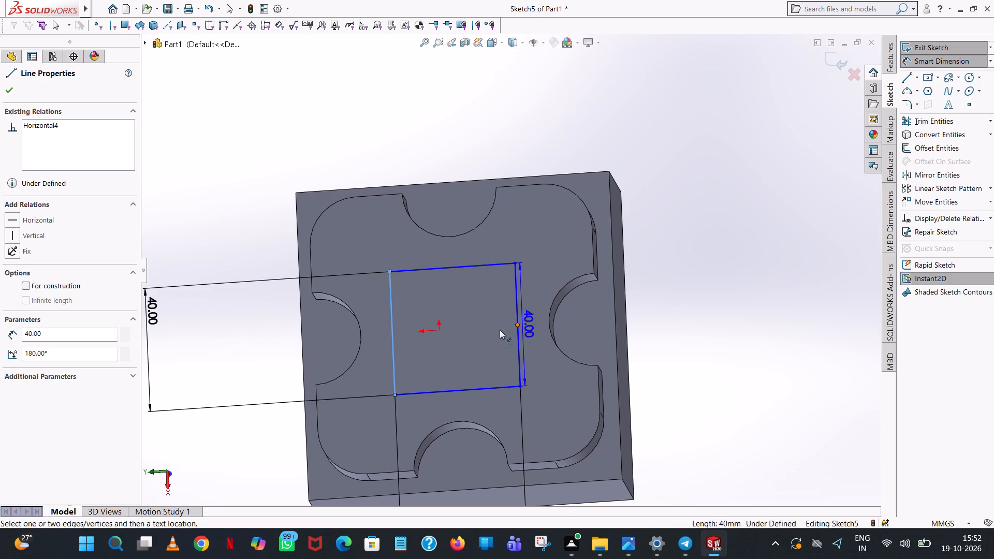
left_click(616, 320)
left_click(583, 141)
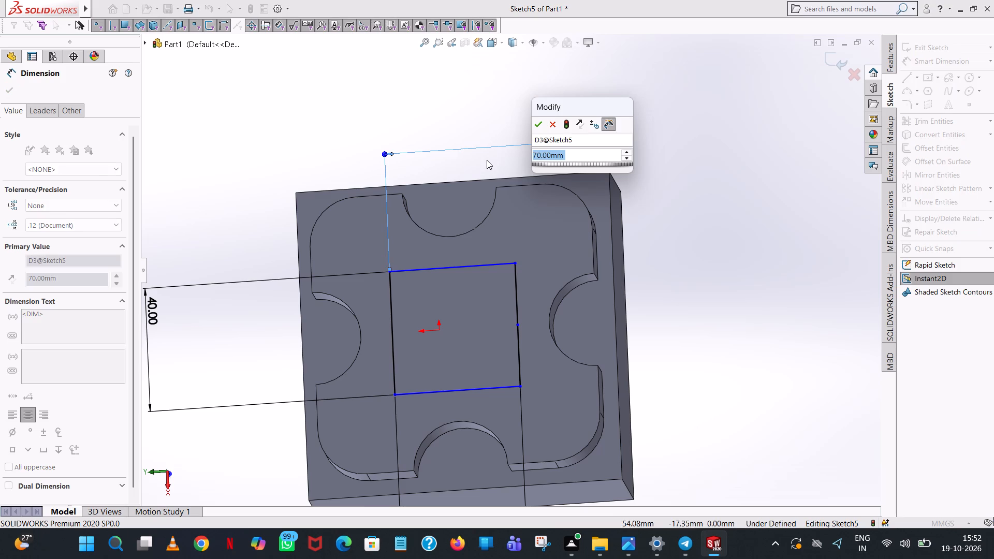
left_click(534, 123)
left_click(549, 85)
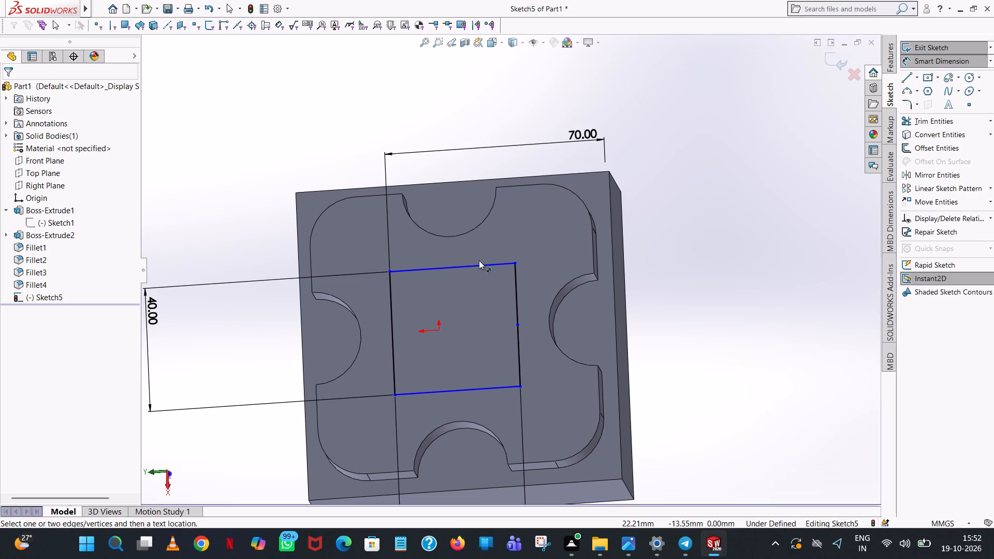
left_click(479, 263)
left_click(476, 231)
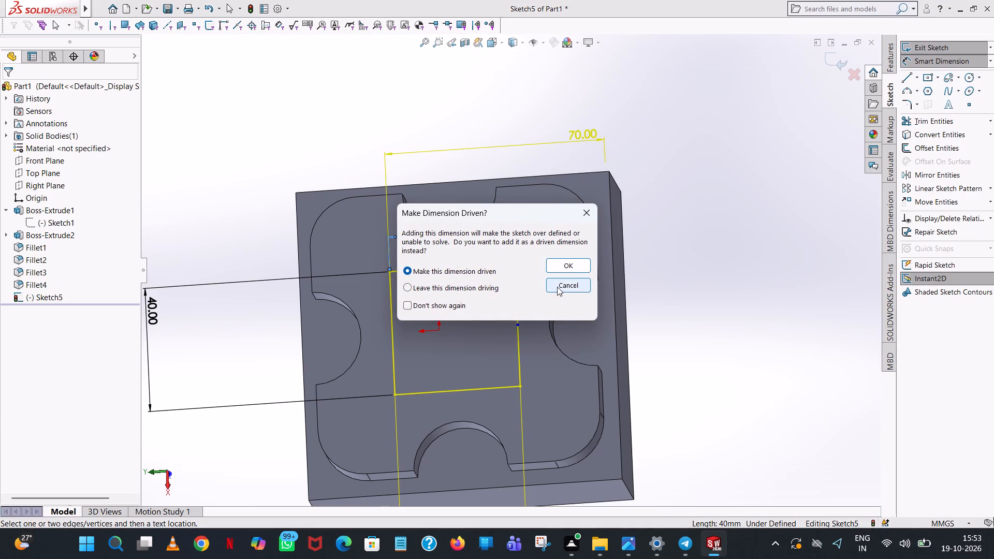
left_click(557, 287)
Dimension the distance from the square's undimensioned rear side to the midpoint of the opposite cutout arc, beyond the front side.
left_click(489, 266)
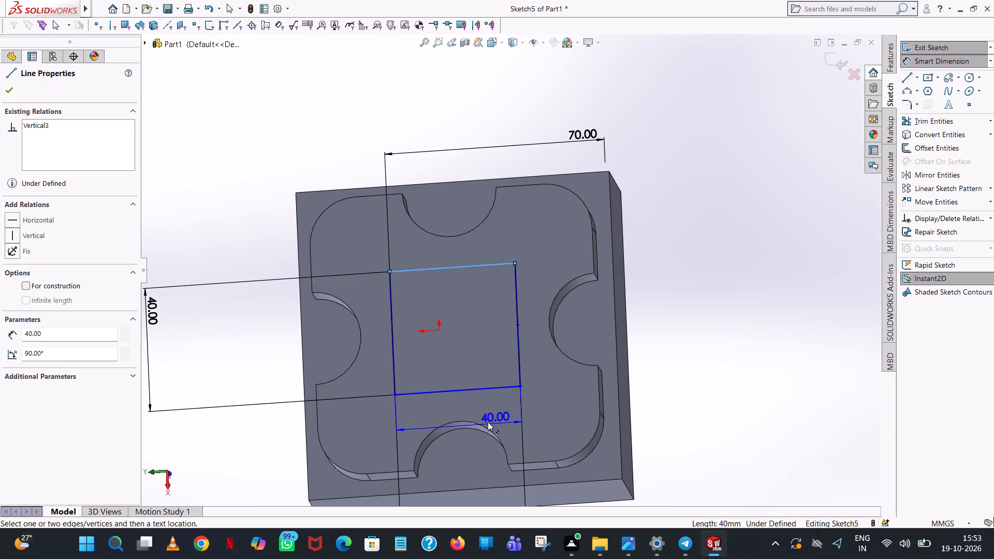
left_click(458, 422)
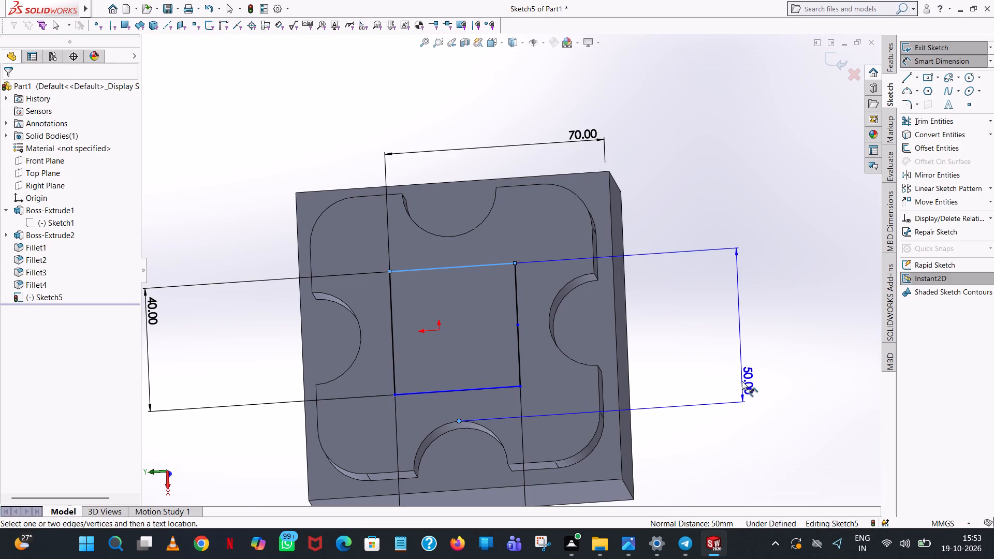
left_click(742, 380)
left_click(699, 363)
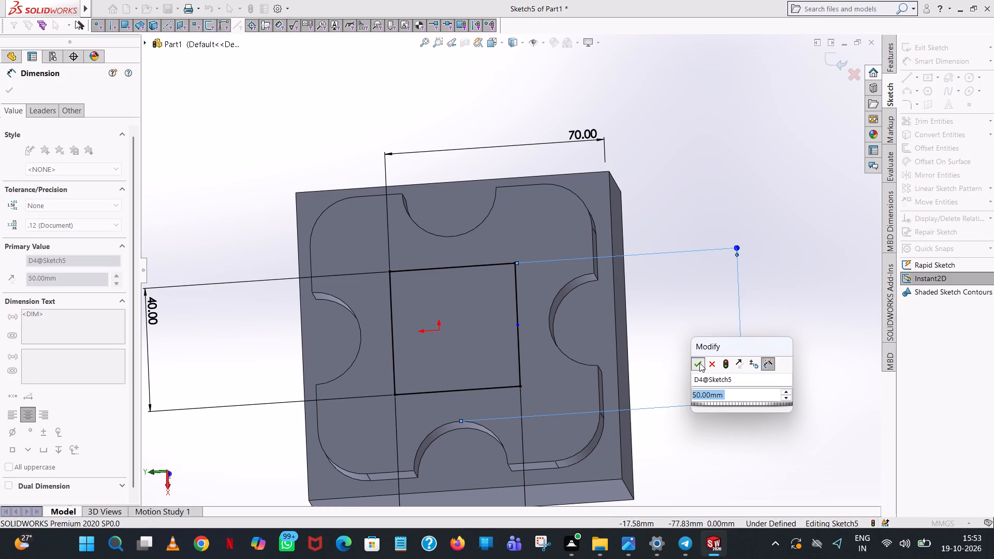
left_click(686, 254)
Dimension the distance between the point midway along the square's split side and the neighbouring cutout arc.
middle_click_drag(621, 297, 641, 310)
scroll(622, 299, "up", 1)
scroll(522, 332, "down", 7)
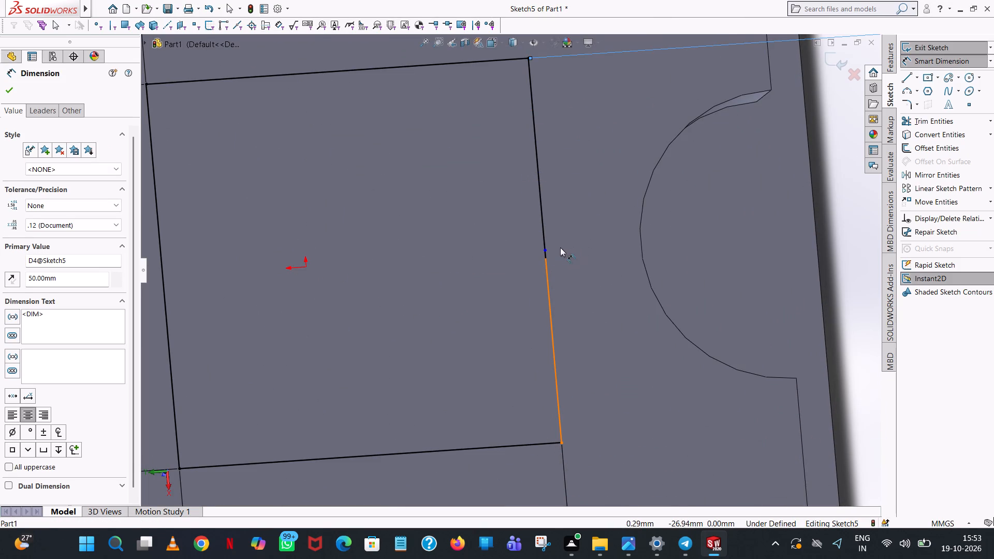
left_click(546, 249)
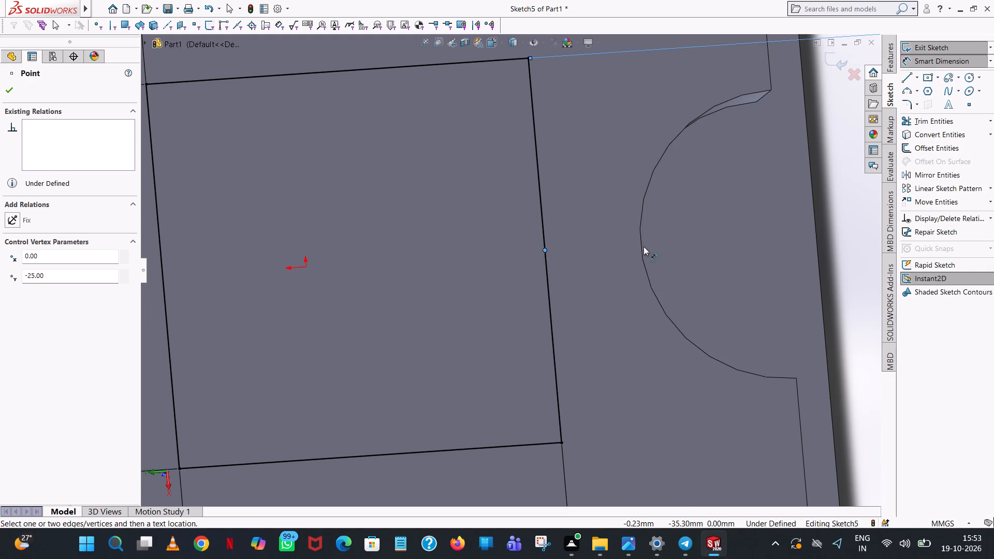
left_click(640, 246)
left_click(636, 297)
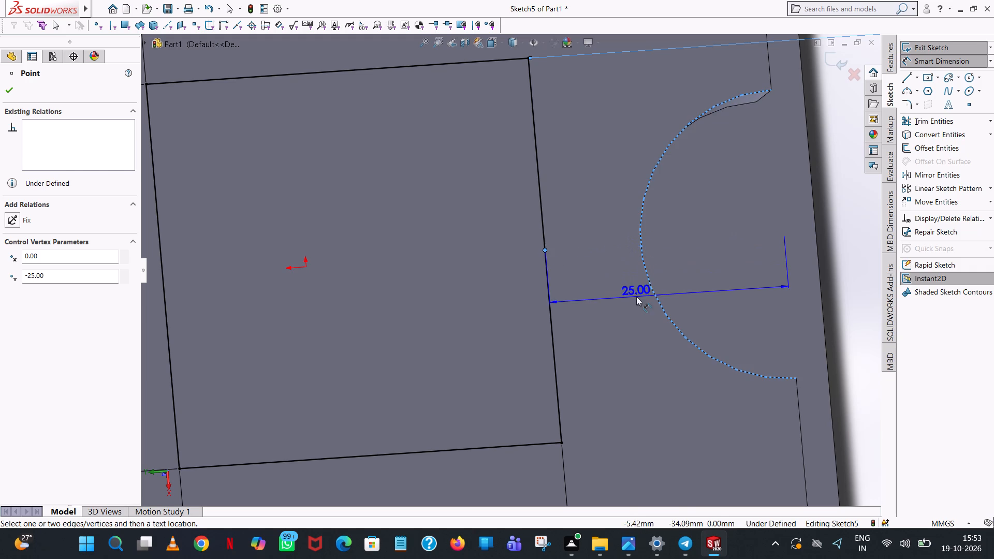
left_click(595, 281)
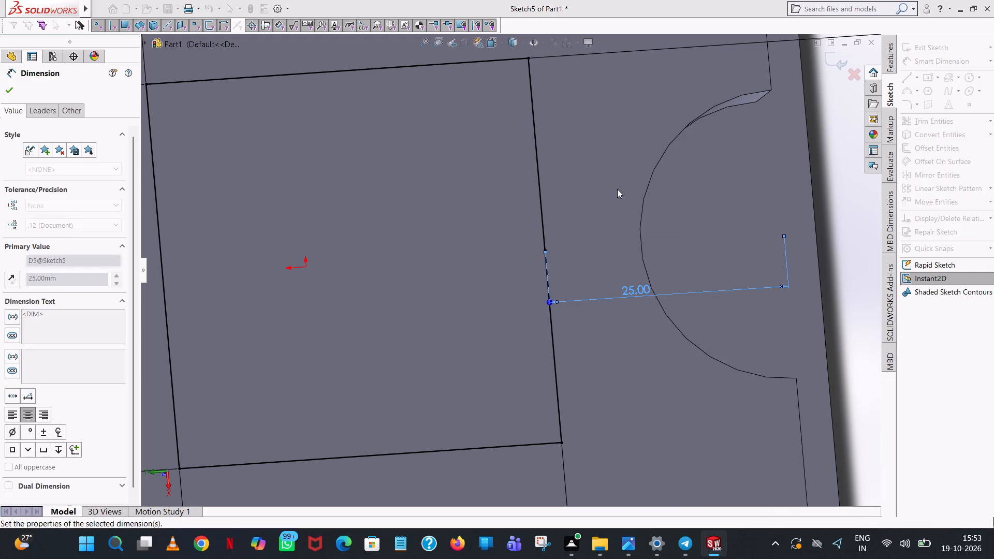
left_click(617, 188)
scroll(599, 198, "up", 9)
left_click(673, 167)
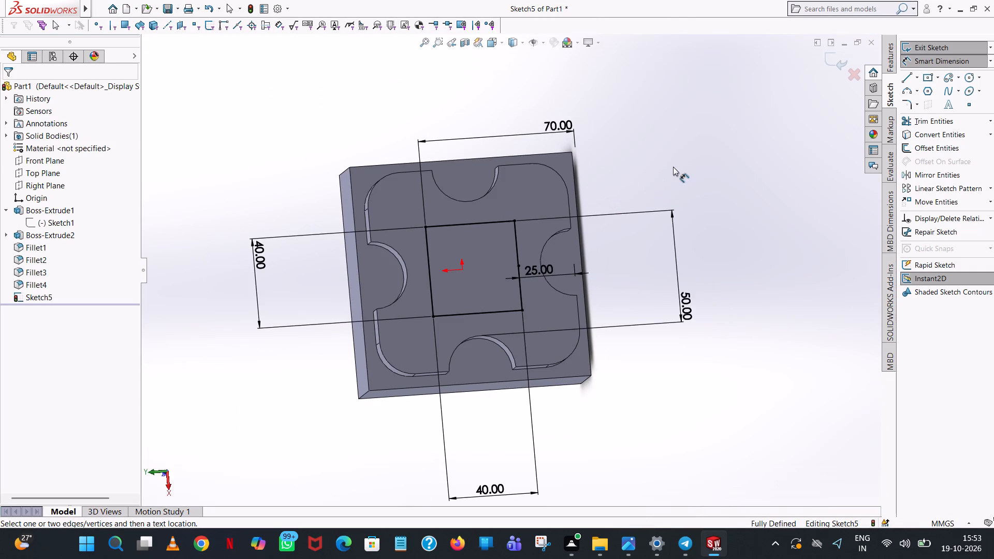
Extrude the square profile as a blind boss 10 mm high, merged with the raised plate.
middle_click_drag(658, 175, 625, 195)
scroll(450, 263, "down", 2)
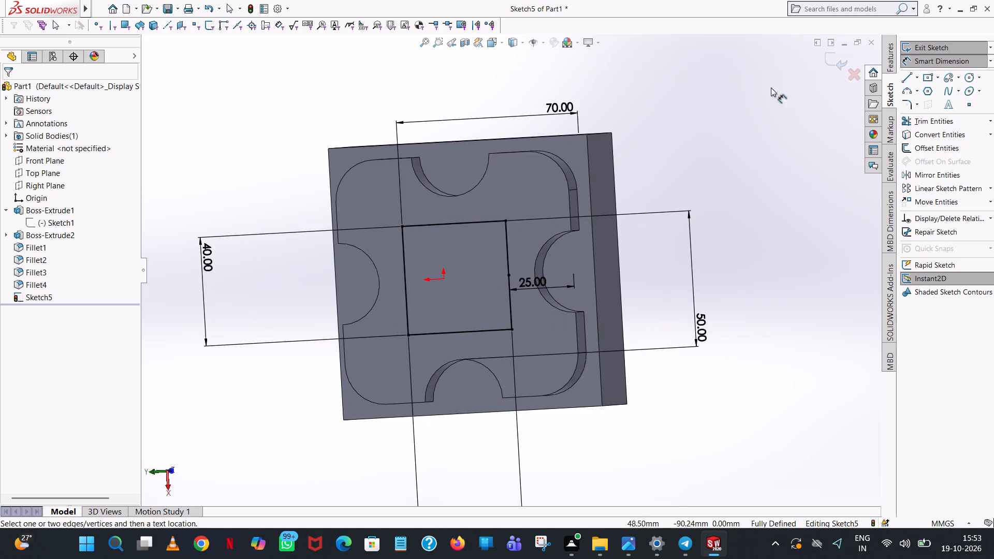
left_click(894, 59)
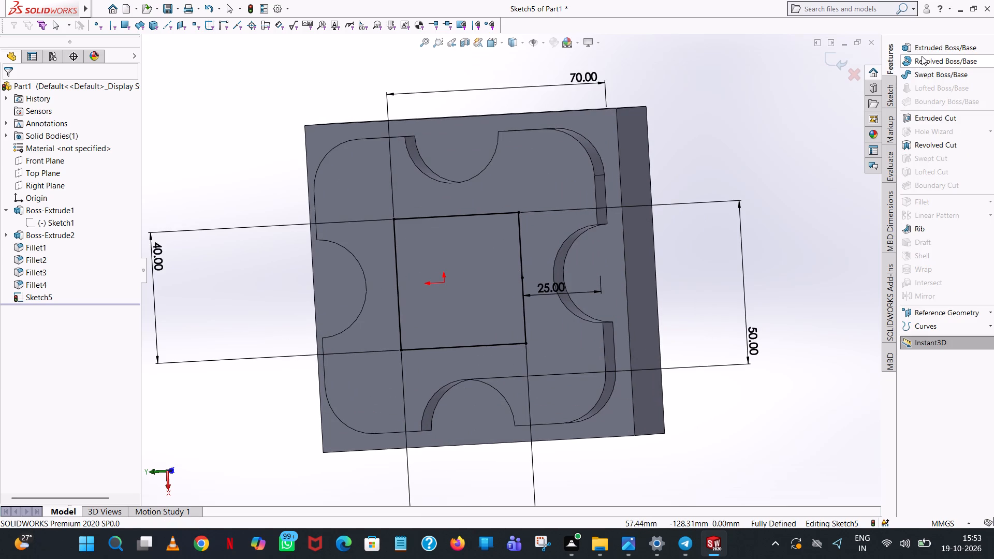
left_click(926, 50)
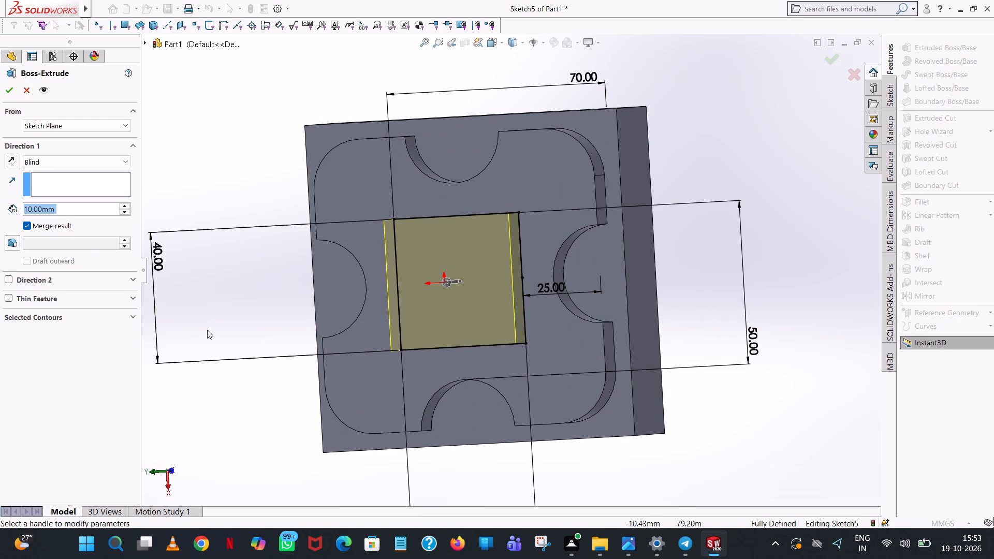
left_click(3, 86)
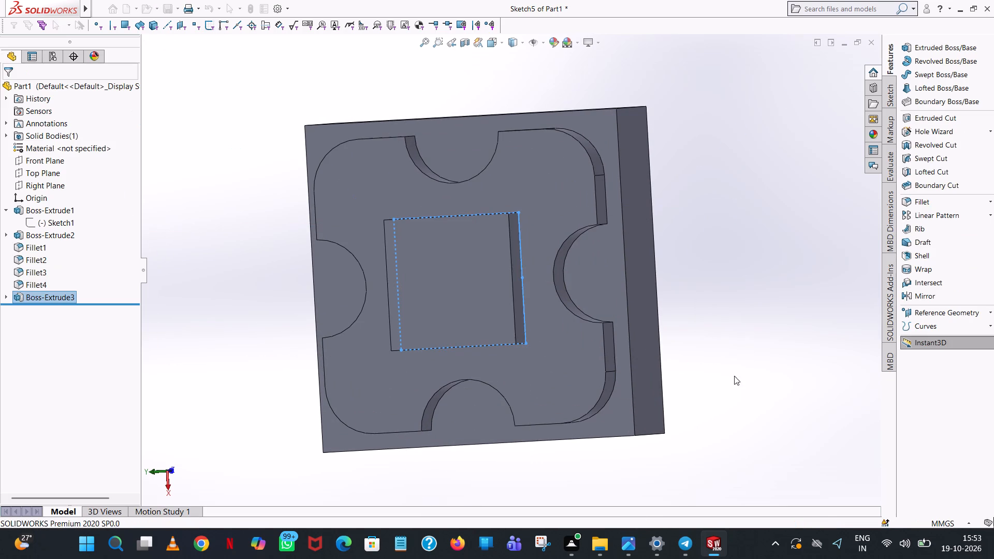
middle_click_drag(758, 392, 776, 286)
left_click(774, 280)
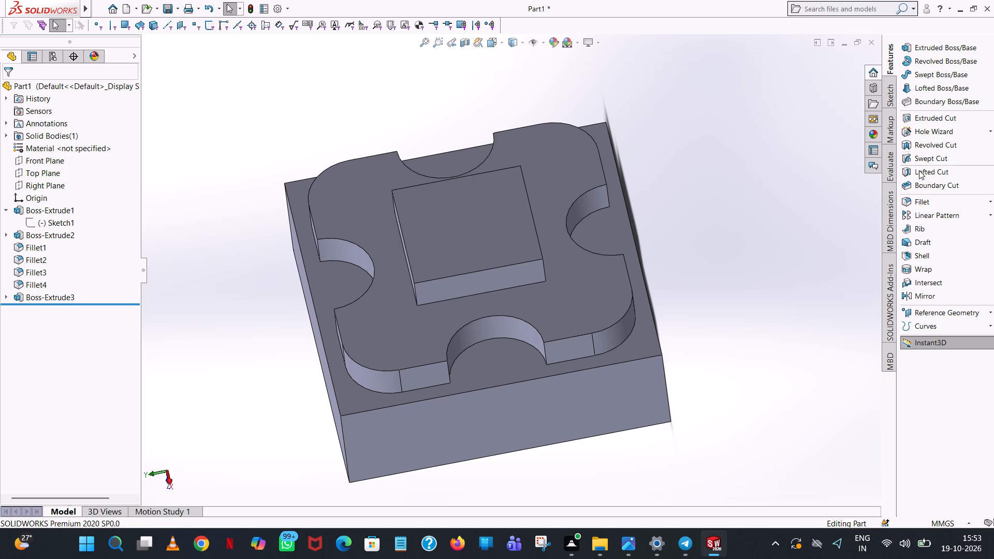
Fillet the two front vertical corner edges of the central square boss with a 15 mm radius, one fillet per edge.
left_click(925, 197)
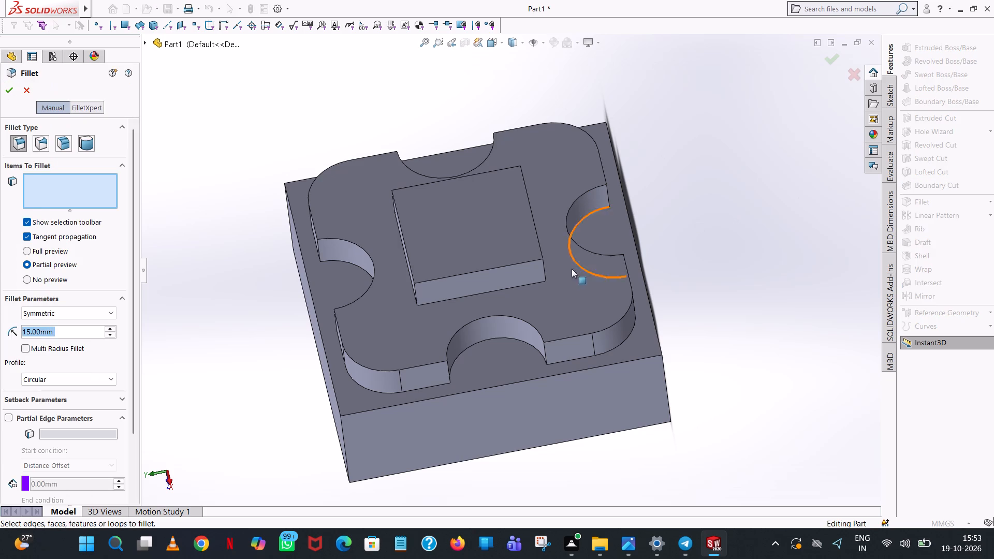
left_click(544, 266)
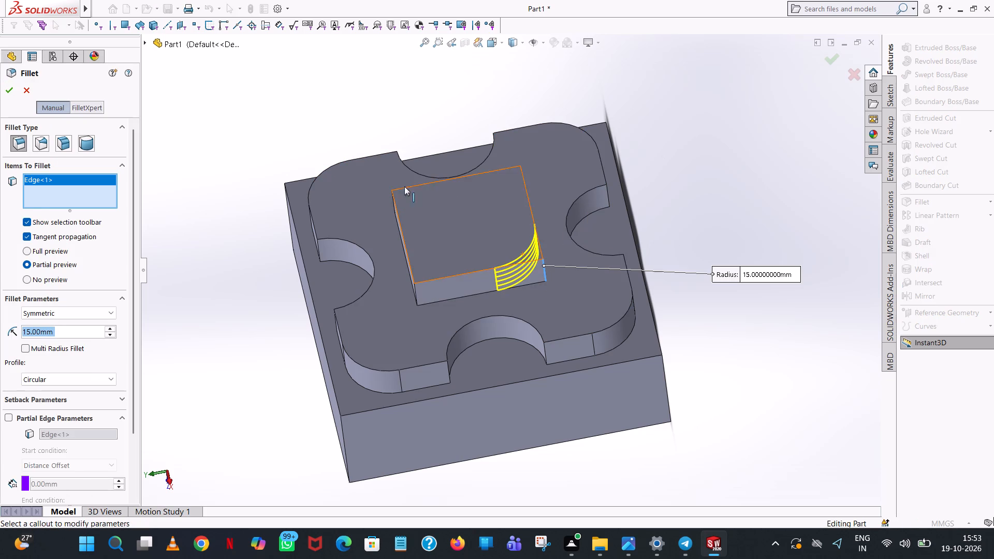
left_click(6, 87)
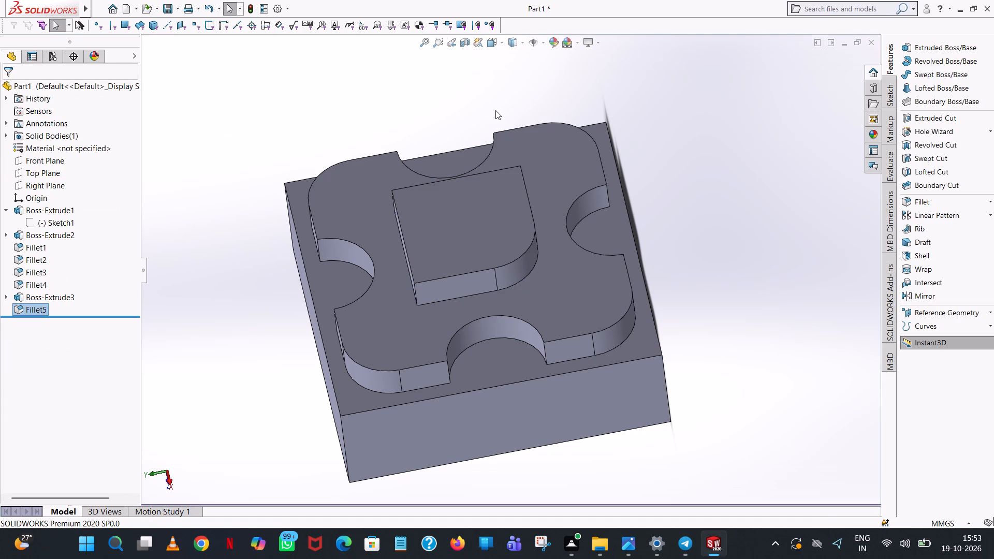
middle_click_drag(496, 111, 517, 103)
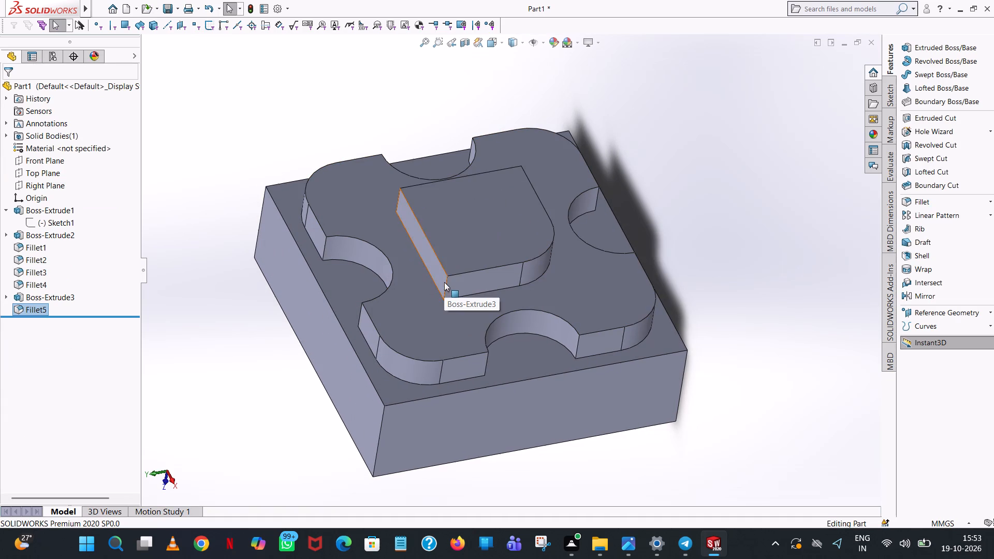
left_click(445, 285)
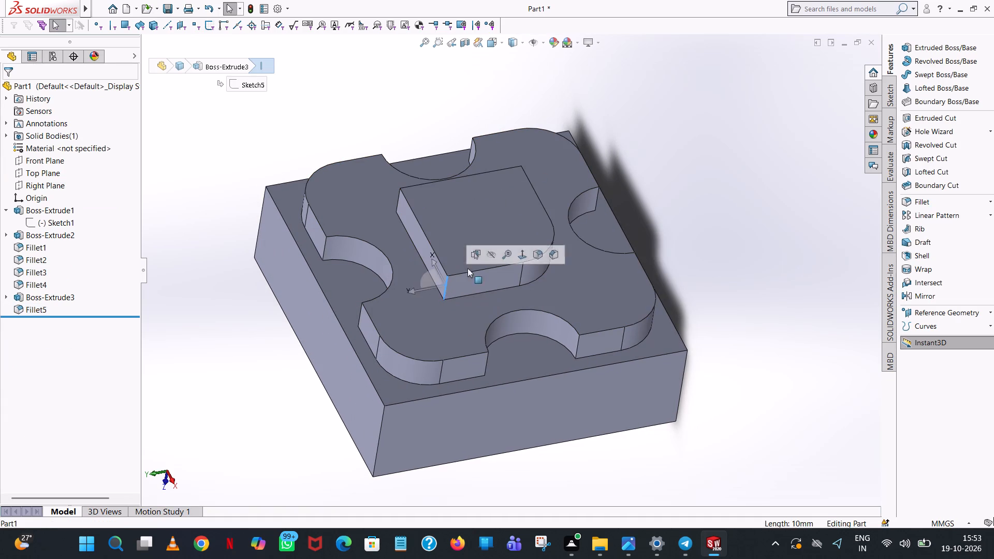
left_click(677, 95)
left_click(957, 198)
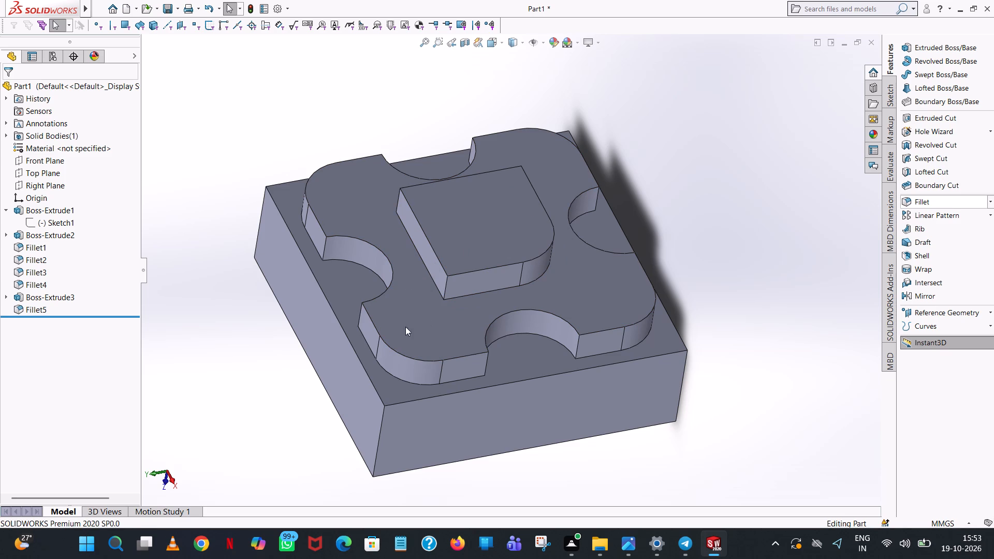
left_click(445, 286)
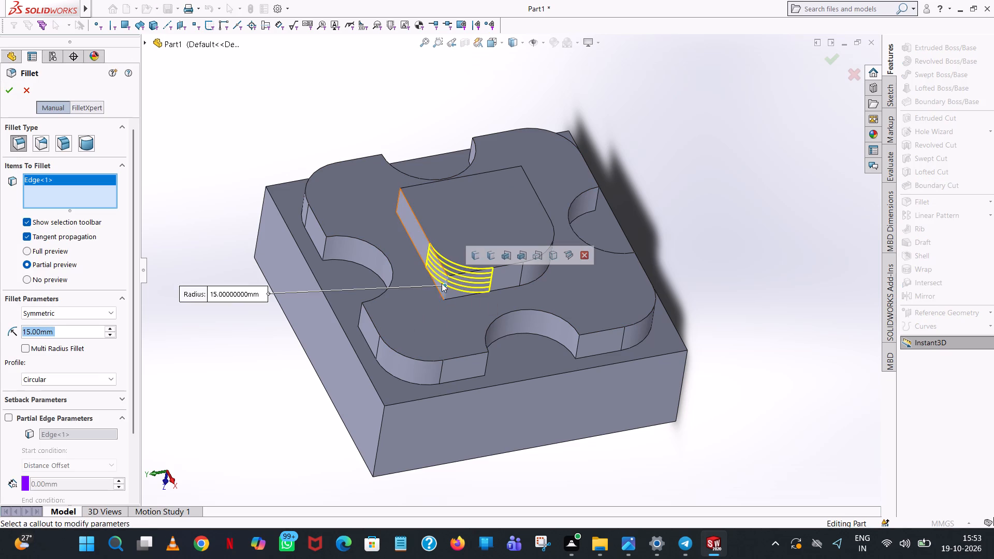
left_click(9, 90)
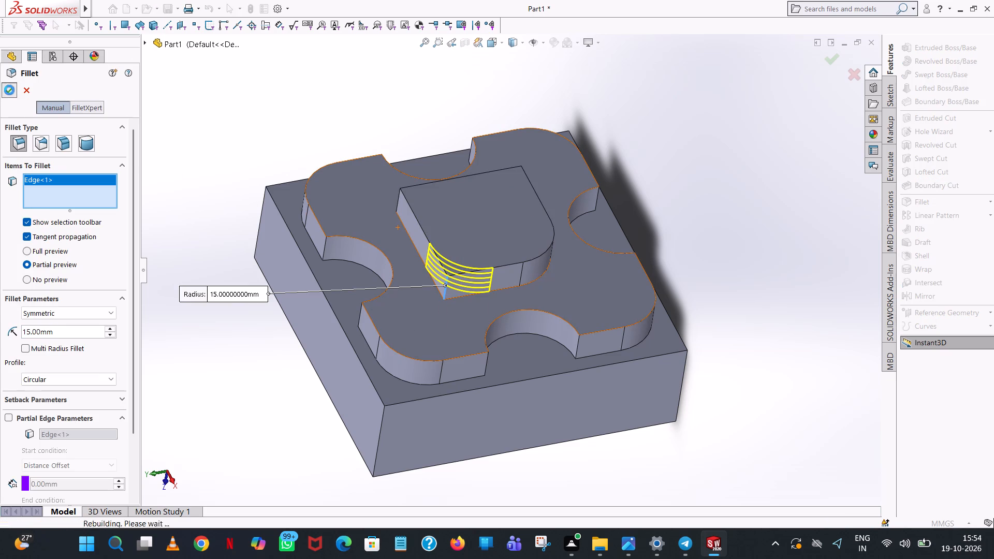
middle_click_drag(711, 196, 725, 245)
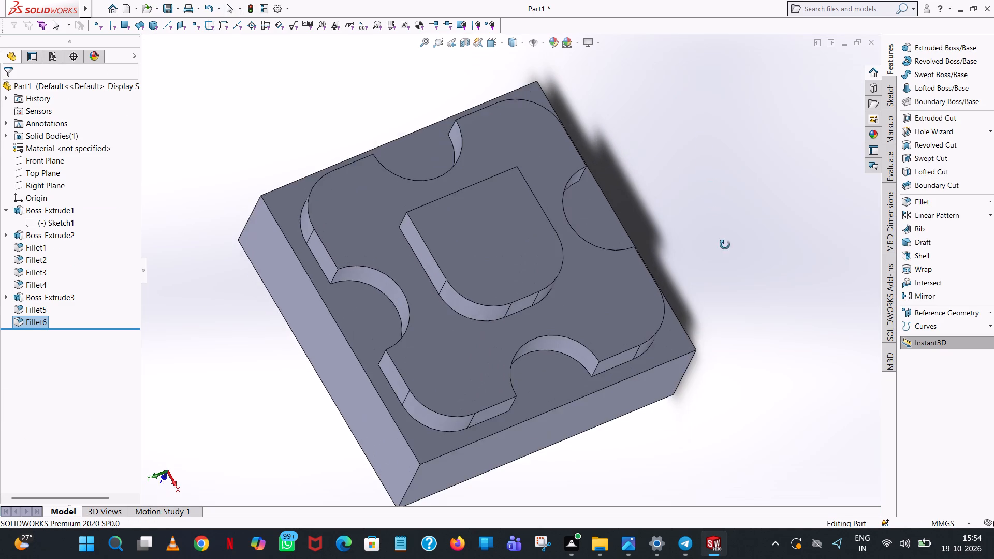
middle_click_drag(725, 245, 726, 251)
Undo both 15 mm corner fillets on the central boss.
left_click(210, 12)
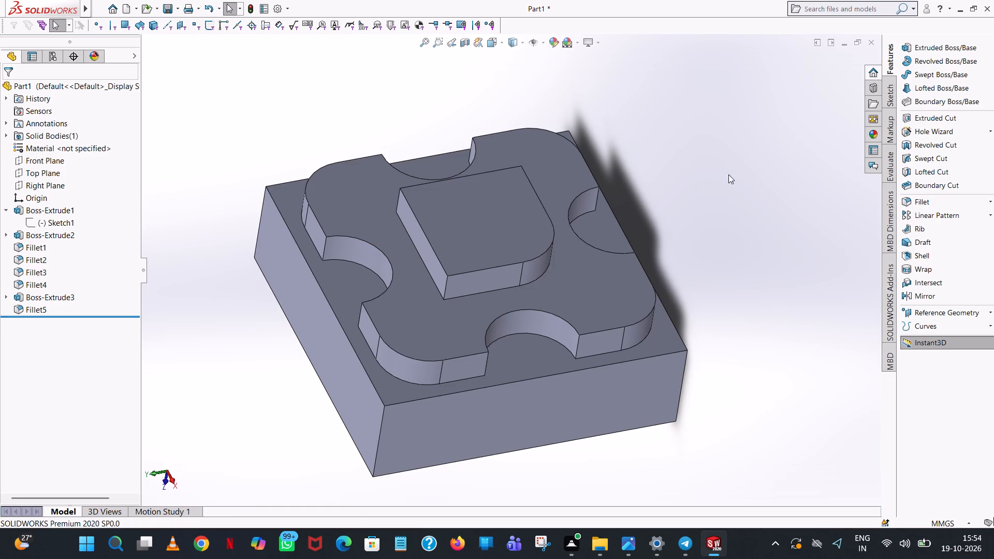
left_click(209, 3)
Fillet the two front vertical corner edges of the central boss with a 10 mm radius, one fillet per edge.
left_click(935, 199)
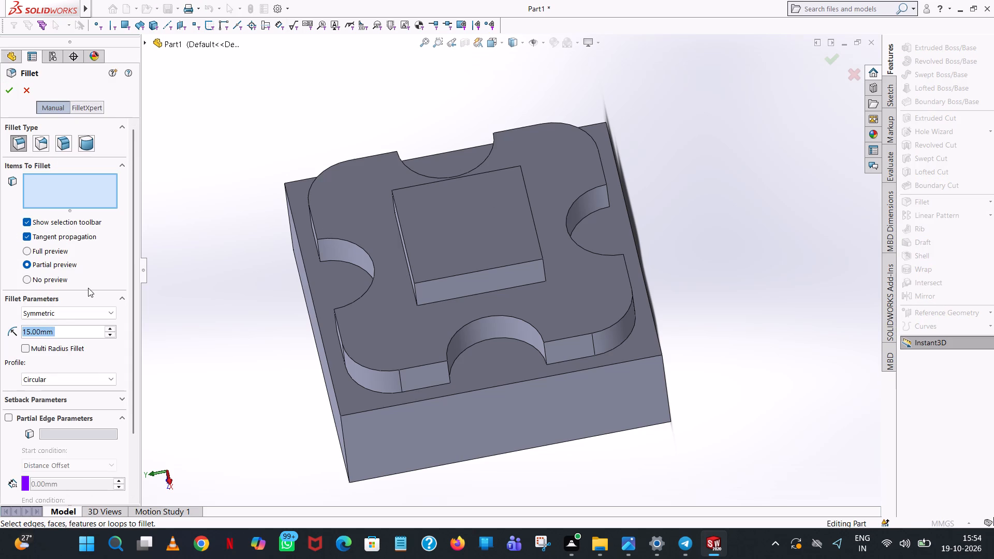
type("10")
key("Return")
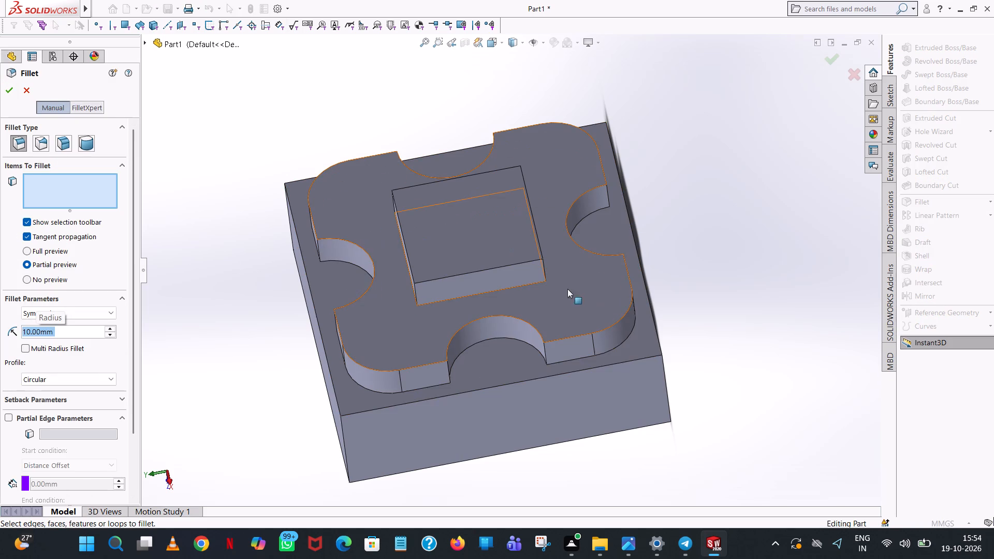
left_click(544, 269)
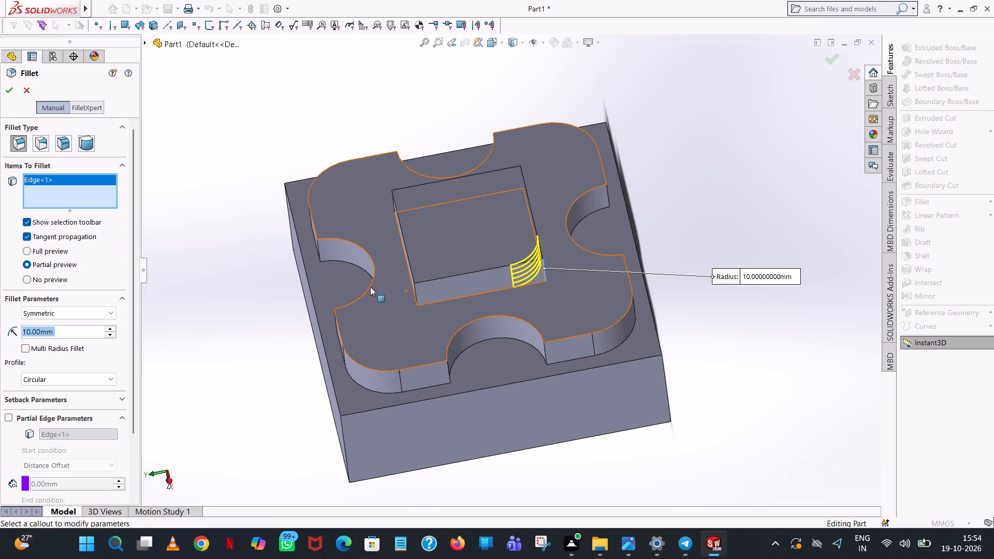
left_click(4, 87)
left_click(918, 205)
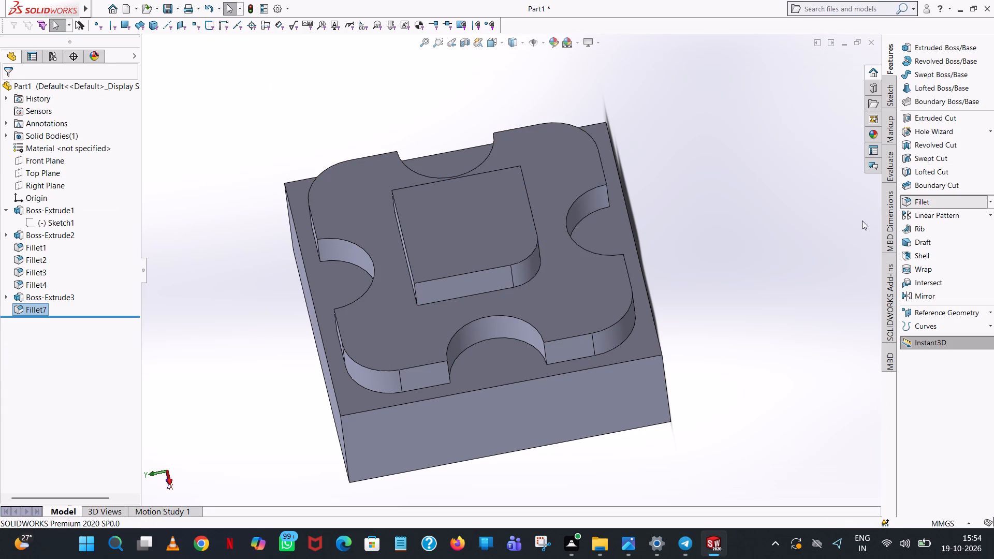
left_click(416, 296)
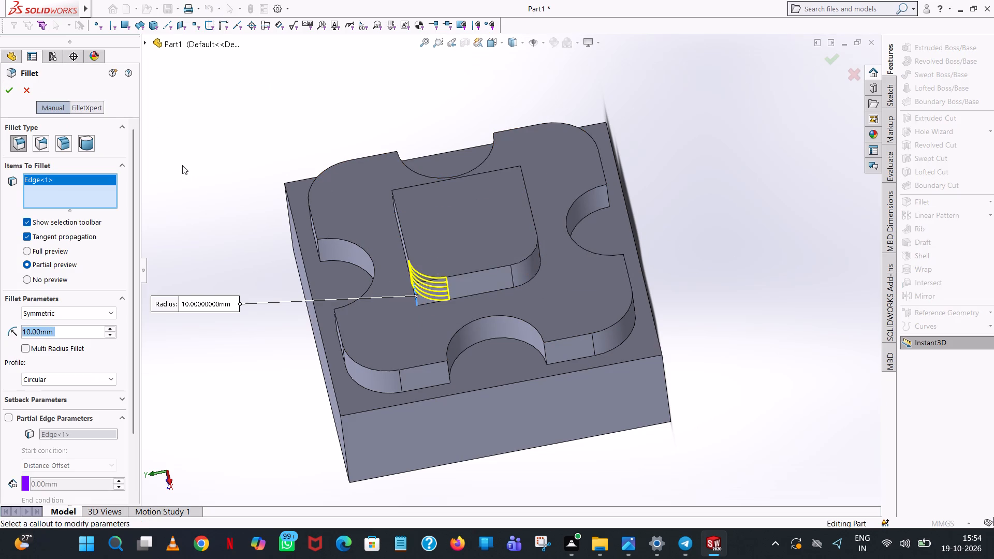
left_click(8, 84)
Fillet the two remaining sharp vertical corner edges of the central boss with the same 10 mm radius.
middle_click_drag(712, 194, 723, 126)
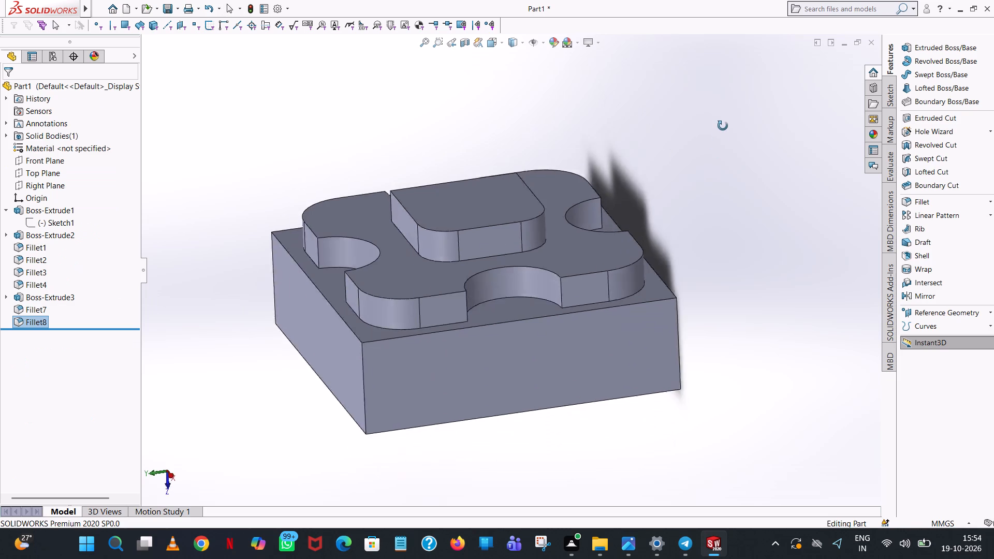
middle_click_drag(723, 126, 880, 233)
scroll(869, 203, "up", 1)
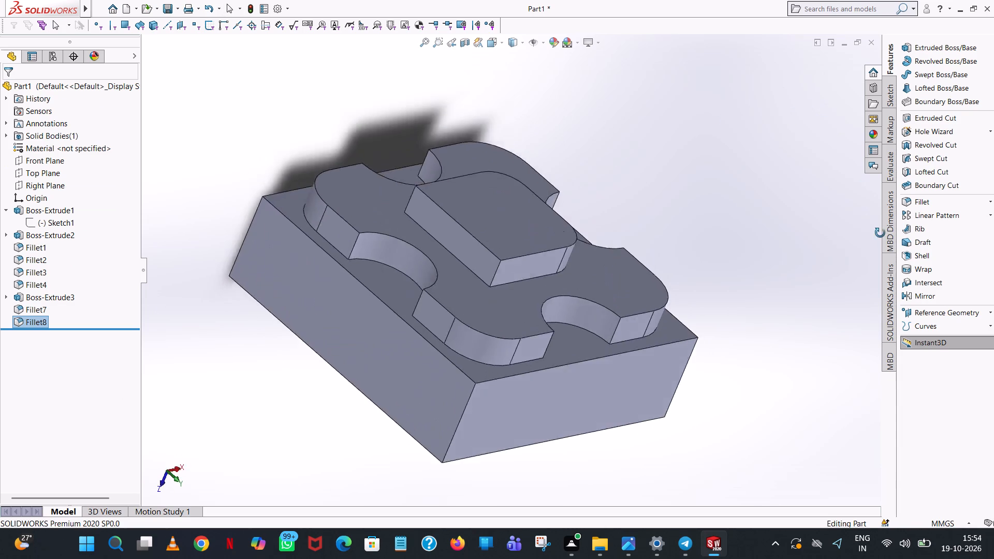
middle_click_drag(880, 233, 890, 266)
left_click(936, 199)
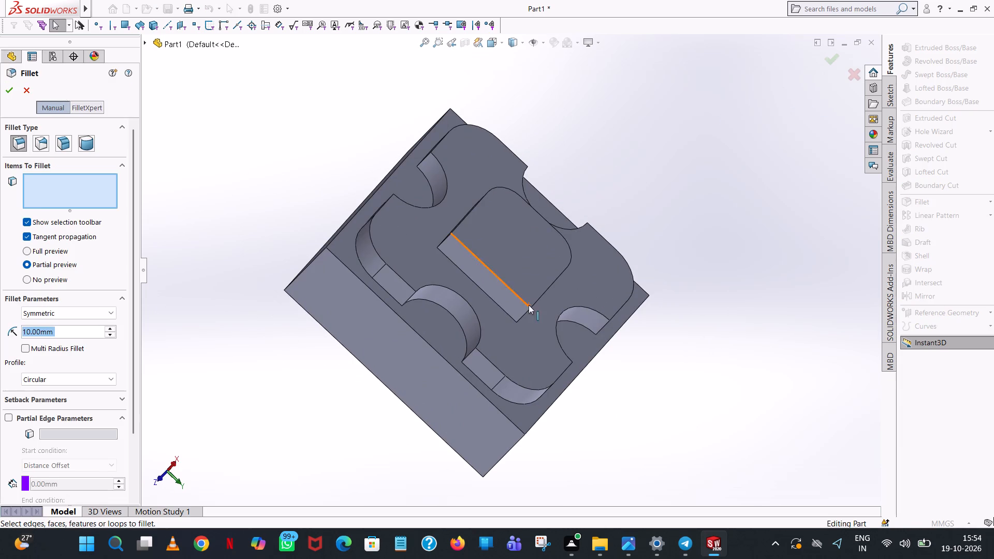
left_click(526, 312)
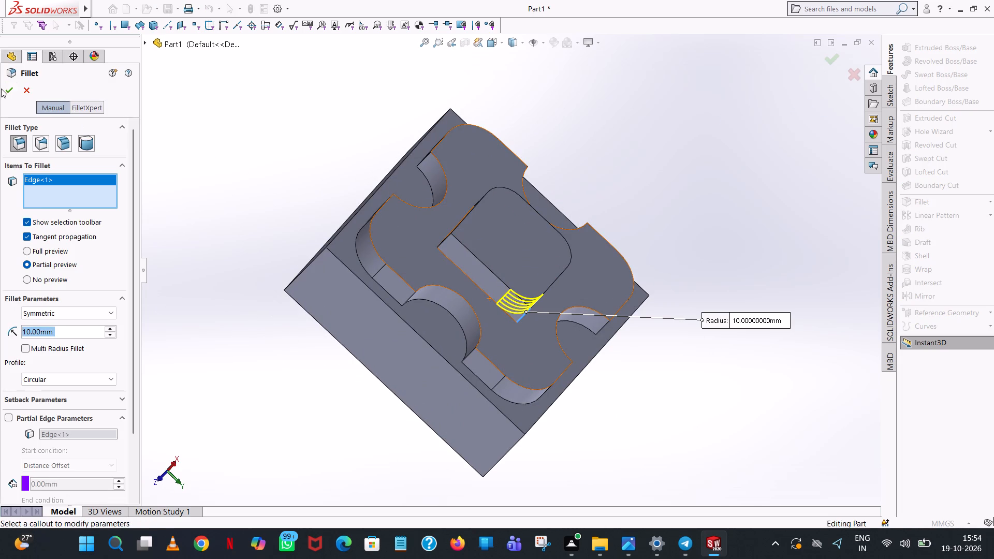
left_click(2, 87)
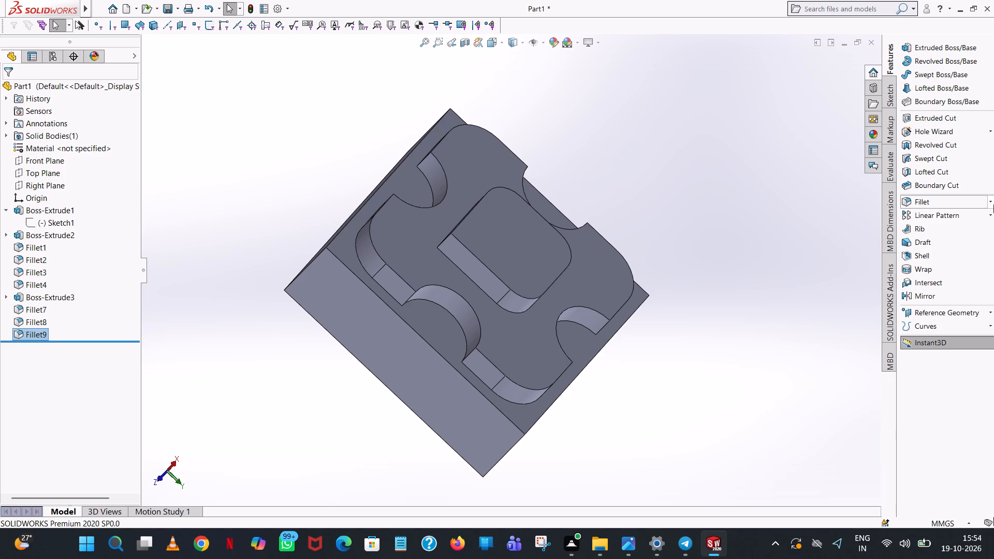
left_click(934, 203)
left_click(448, 236)
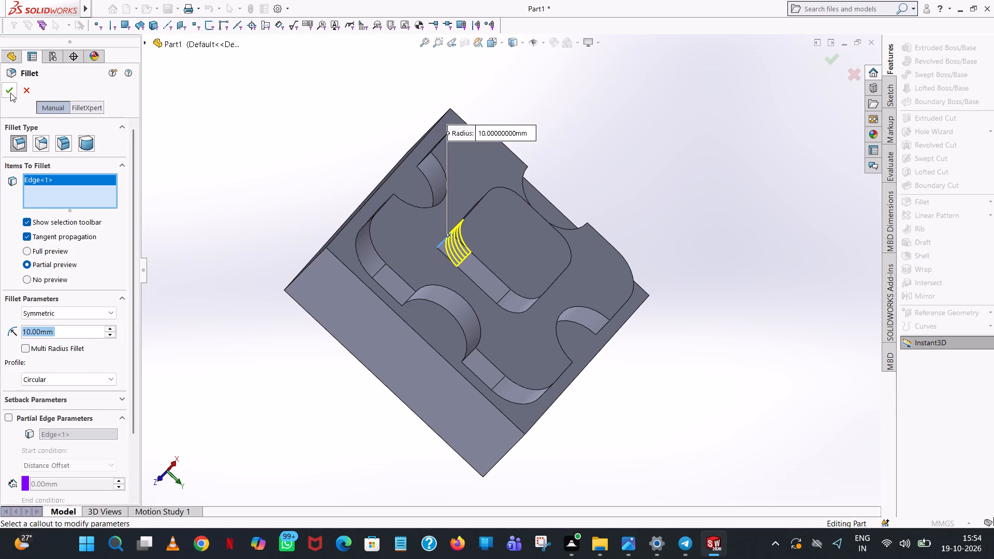
left_click(10, 91)
Start an Extruded Cut sketch on the top face of the rounded central boss.
middle_click_drag(697, 162, 654, 184)
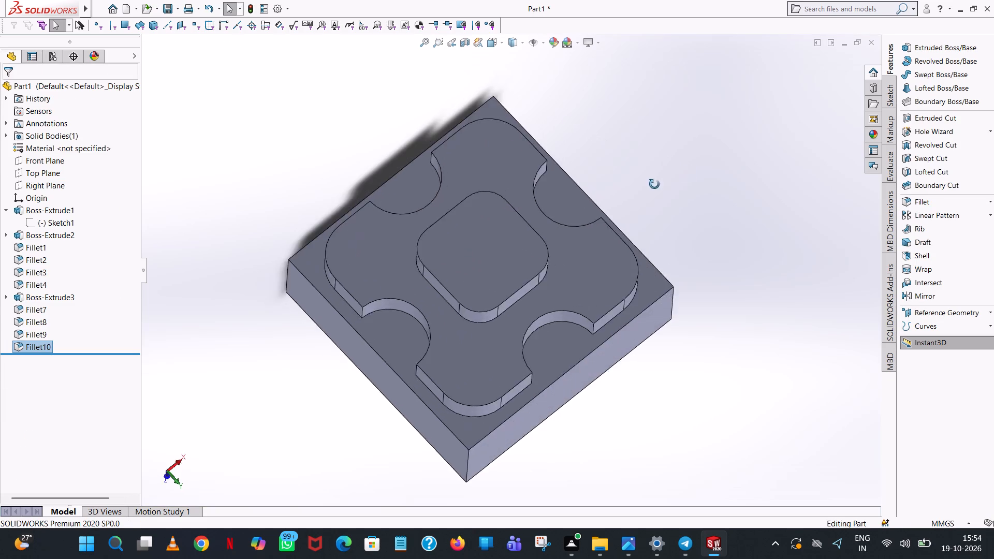
middle_click_drag(654, 184, 676, 311)
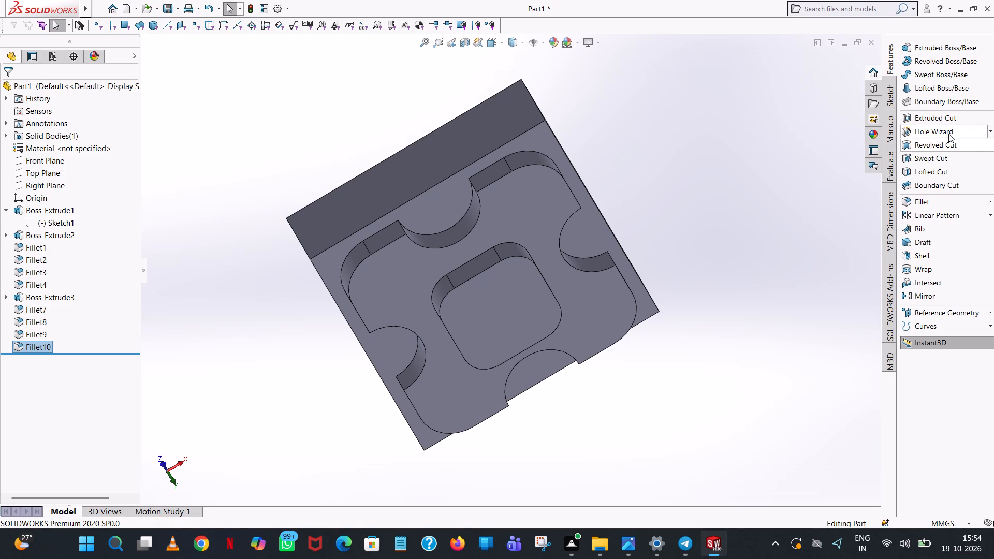
left_click(927, 118)
left_click(489, 305)
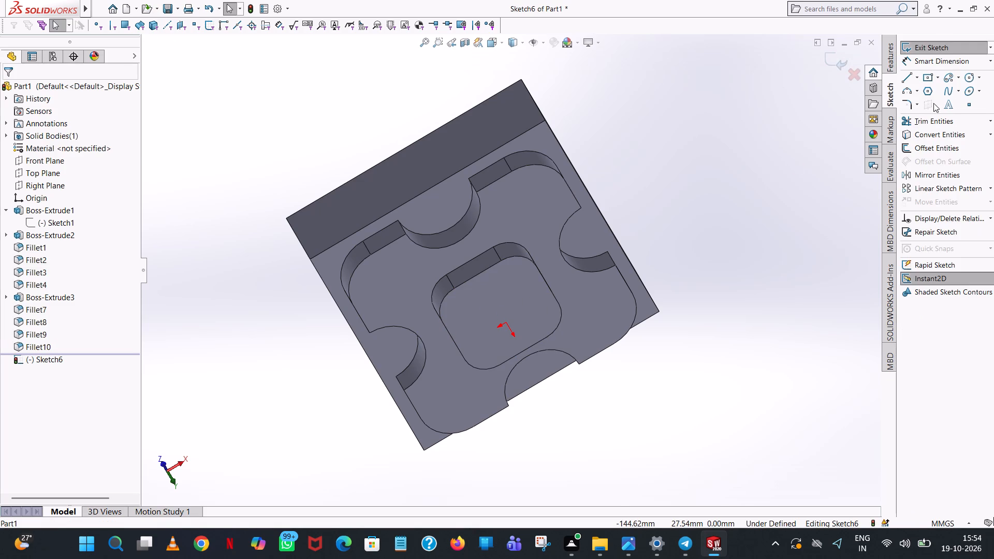
left_click(499, 45)
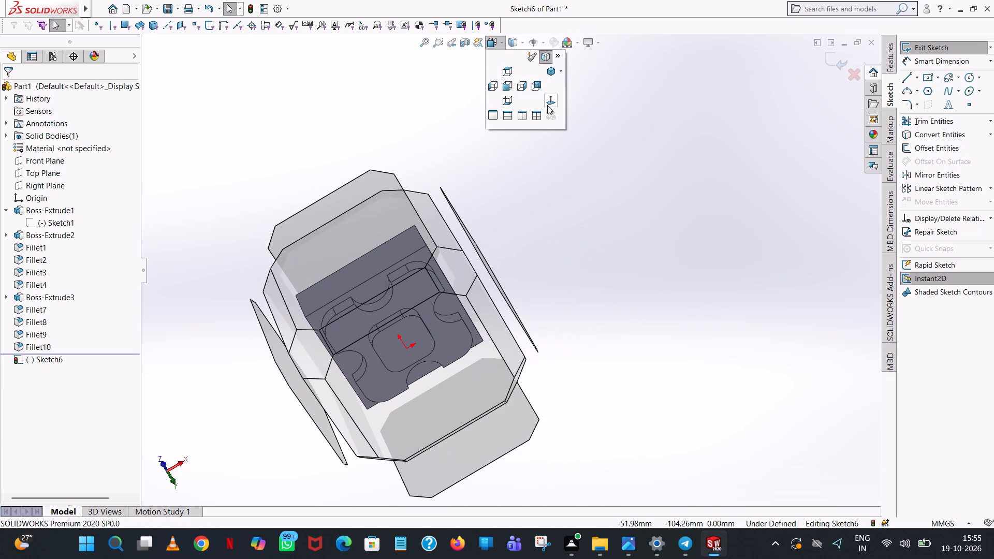
left_click(551, 107)
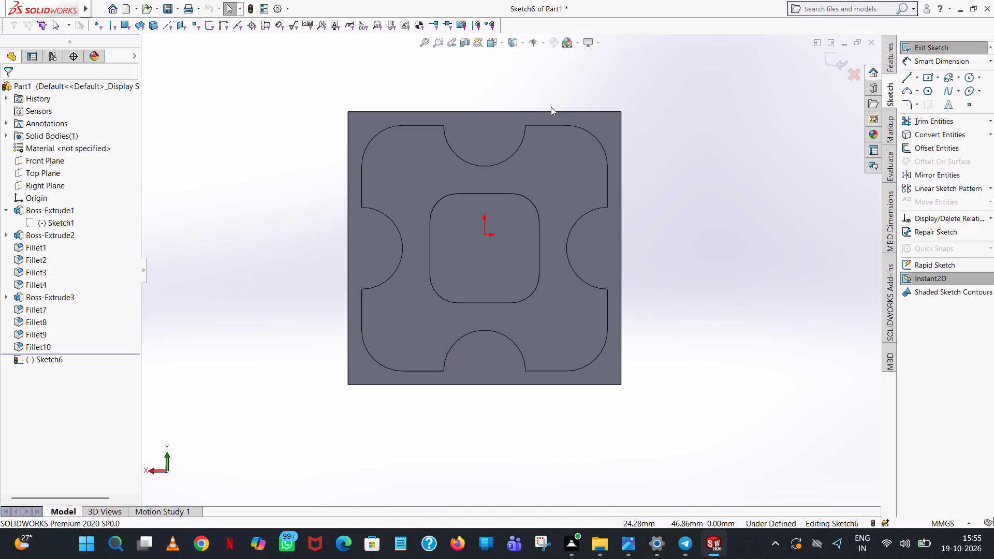
Sketch a vertical 10 mm line from the midpoint of the boss's upper straight edge towards the boss centre.
left_click(906, 80)
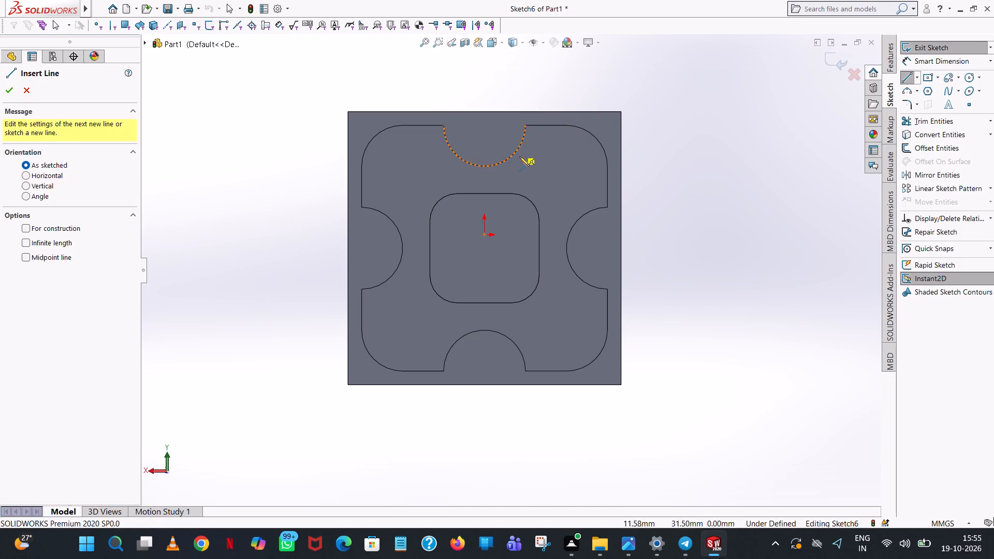
left_click(484, 193)
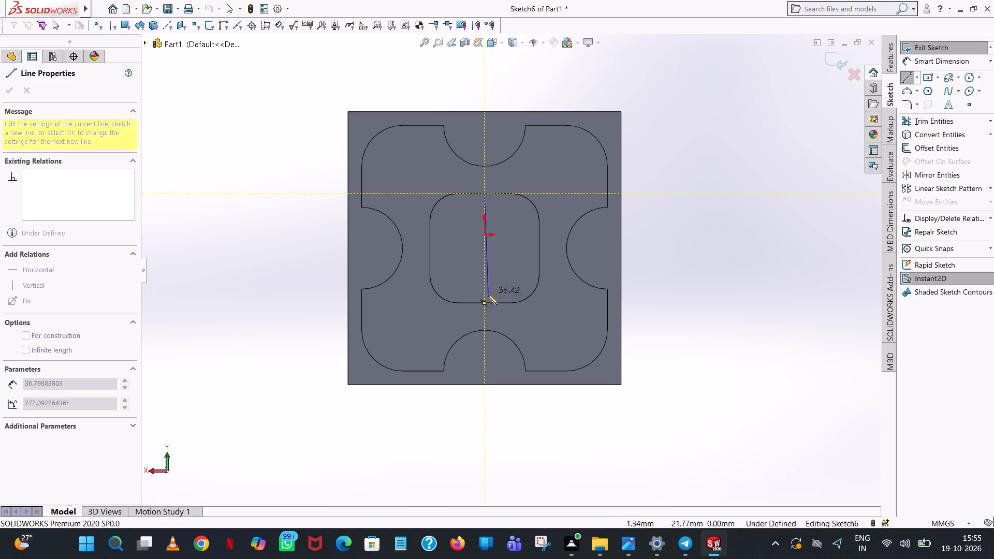
left_click(486, 227)
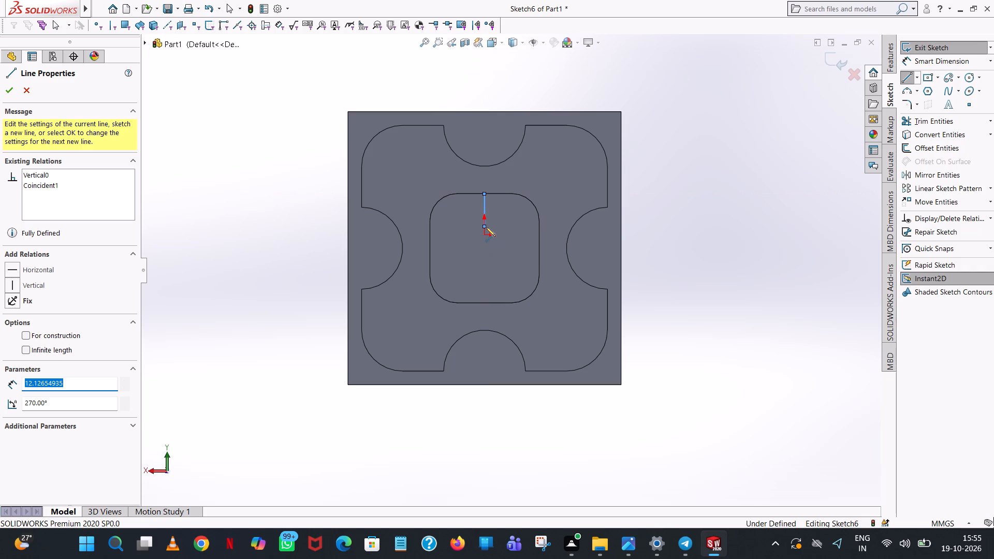
type("10")
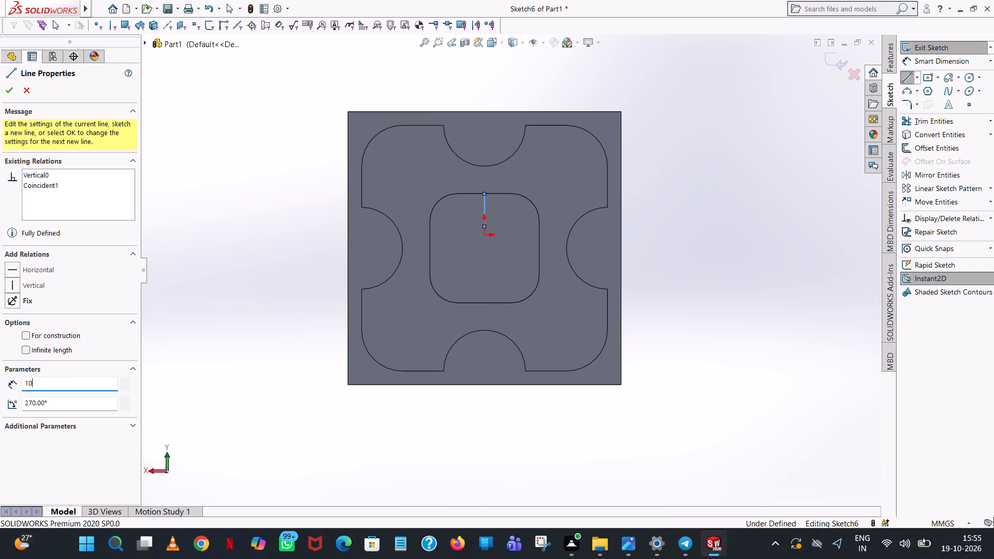
key("Return")
right_click(511, 220)
left_click(533, 226)
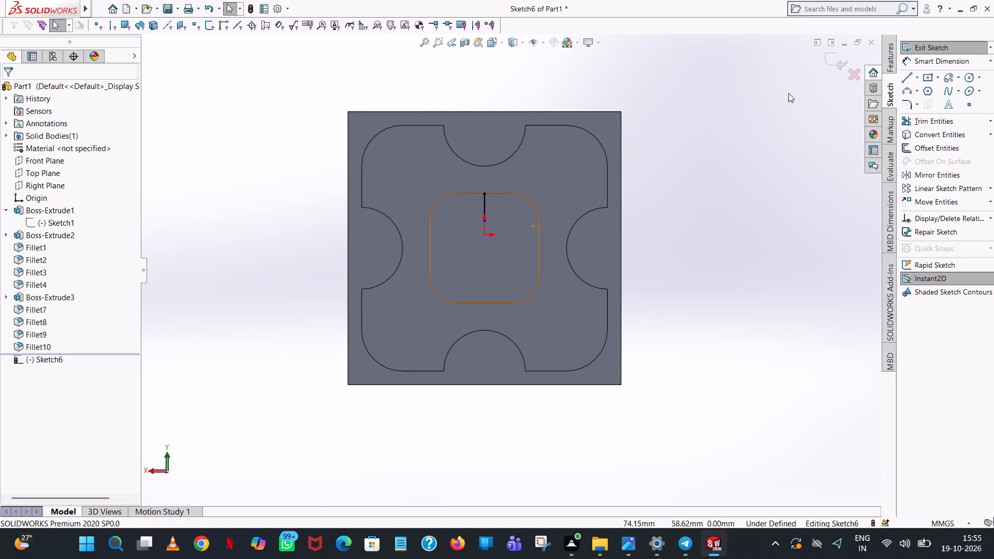
Trim away the vertical line on the central boss's top face.
left_click(919, 119)
left_click(485, 209)
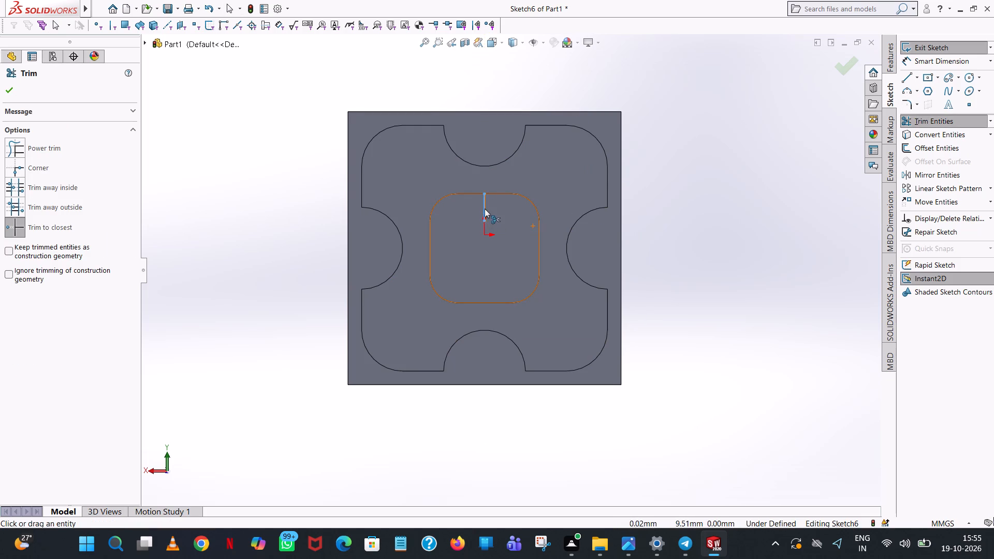
Sketch two circles of 5 mm radius, centred on the centre points of the boss's two right-hand corner arcs.
left_click(970, 77)
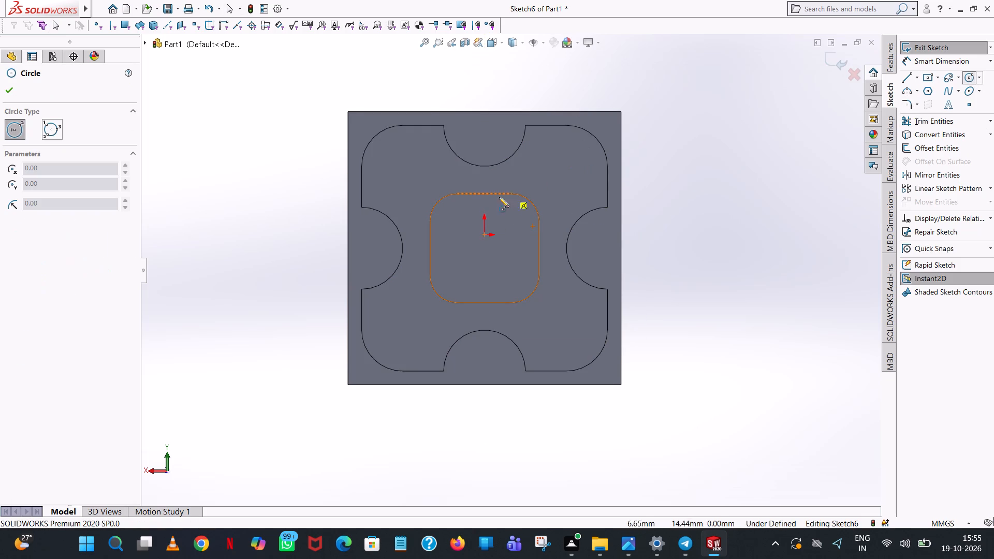
left_click(511, 220)
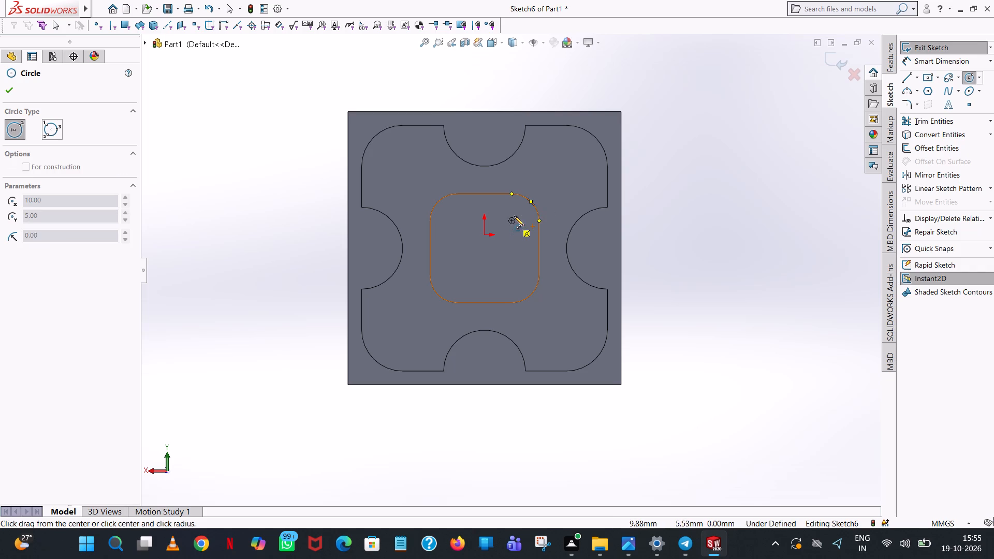
left_click(517, 212)
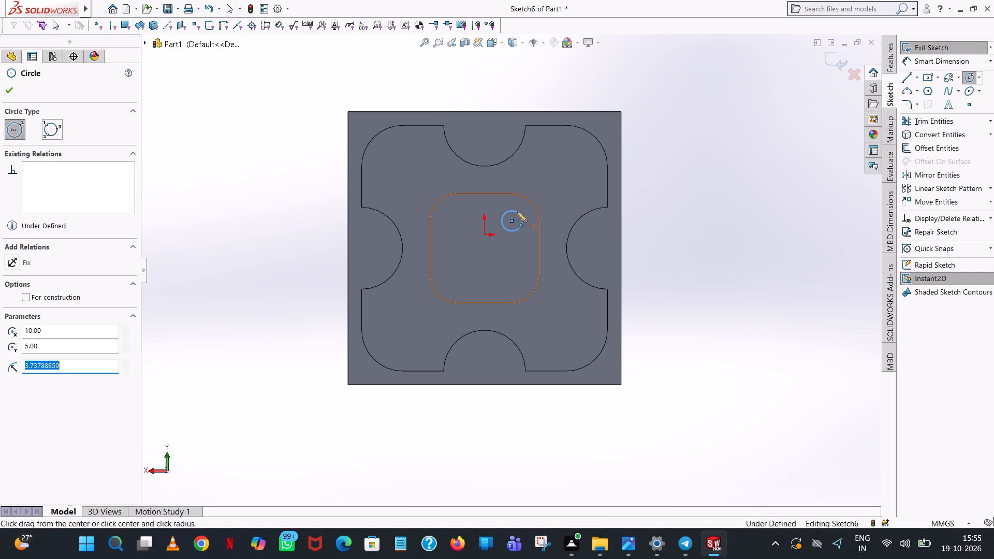
type("53")
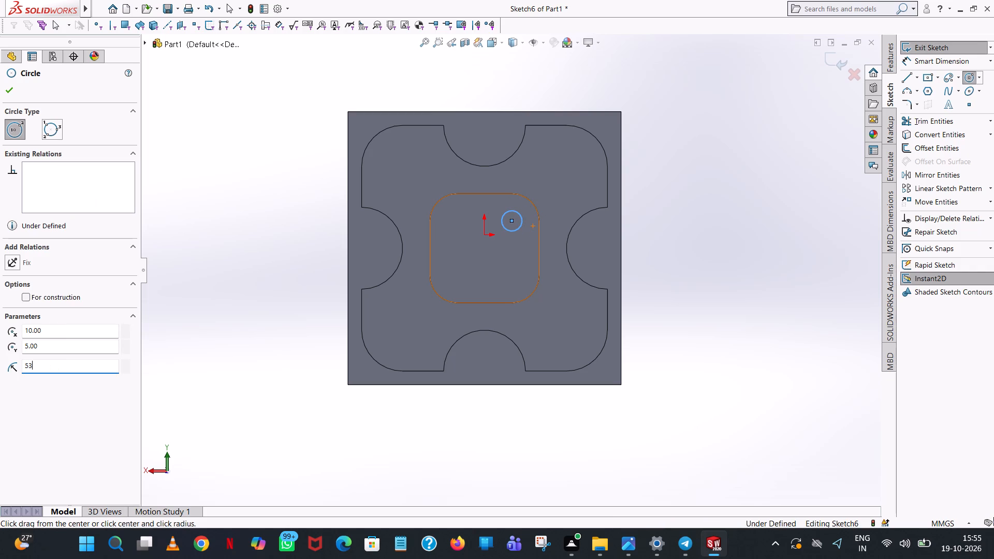
key("BackSpace")
key("Return")
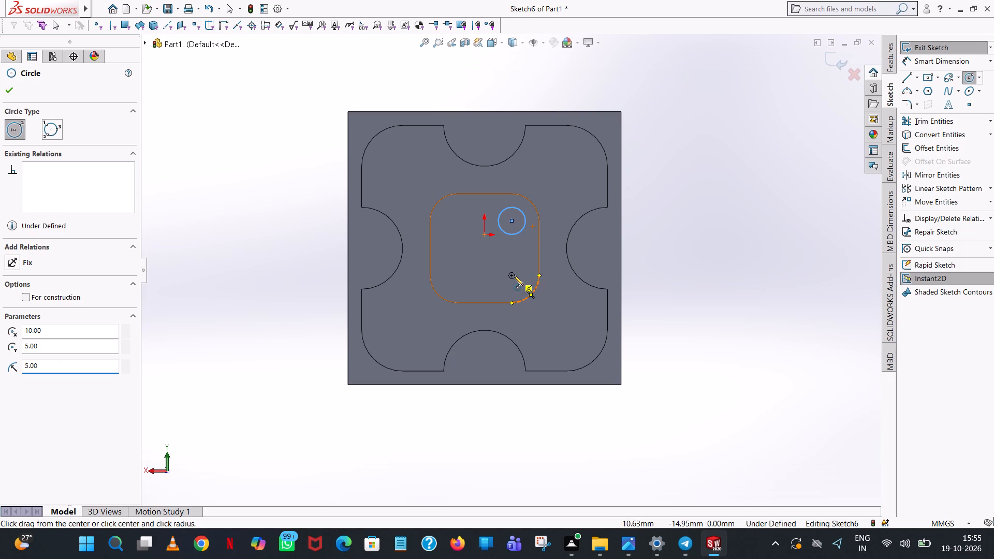
left_click(512, 275)
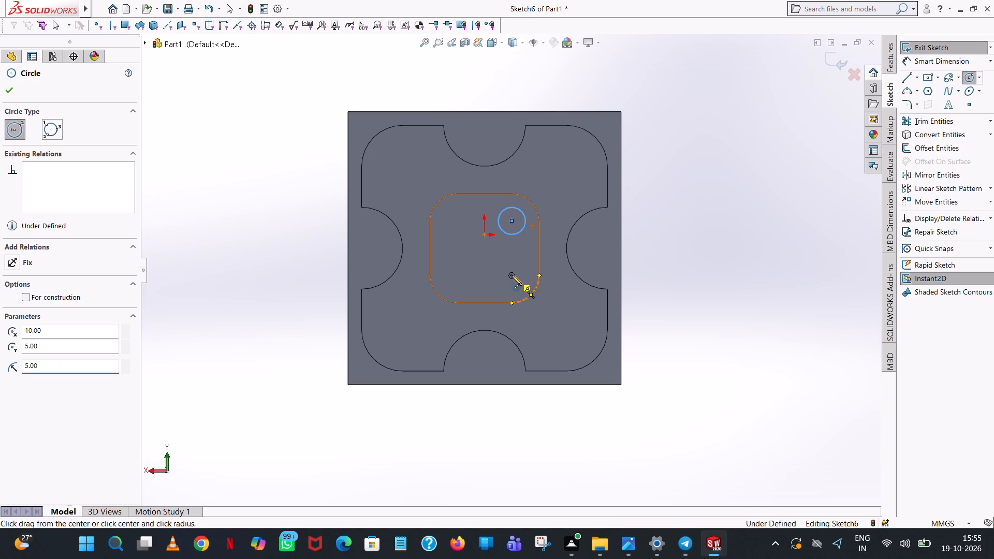
left_click(522, 258)
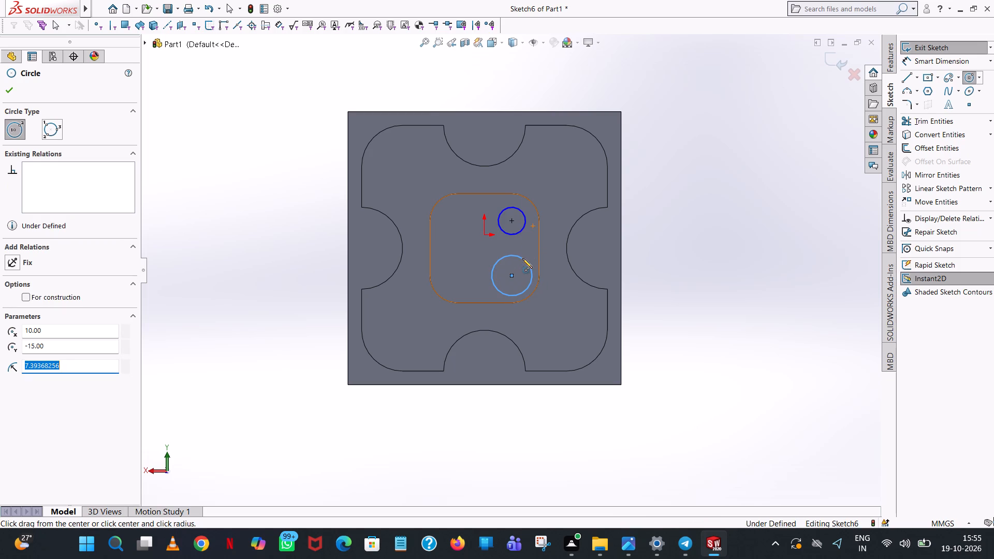
key("5")
key("Return")
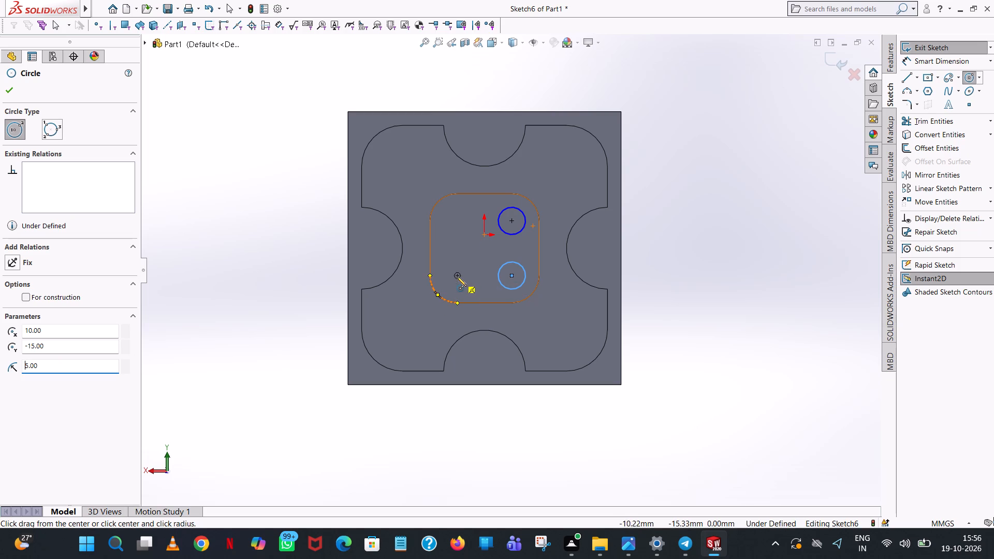
Sketch two more circles of 5 mm radius, centred on the centre points of the boss's two left-hand corner arcs.
left_click(456, 275)
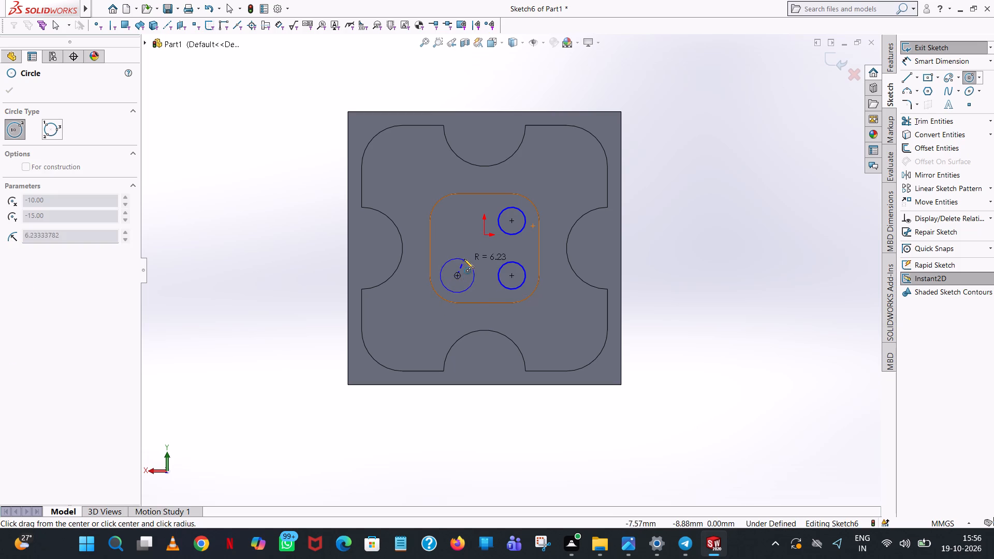
left_click(464, 259)
key("5")
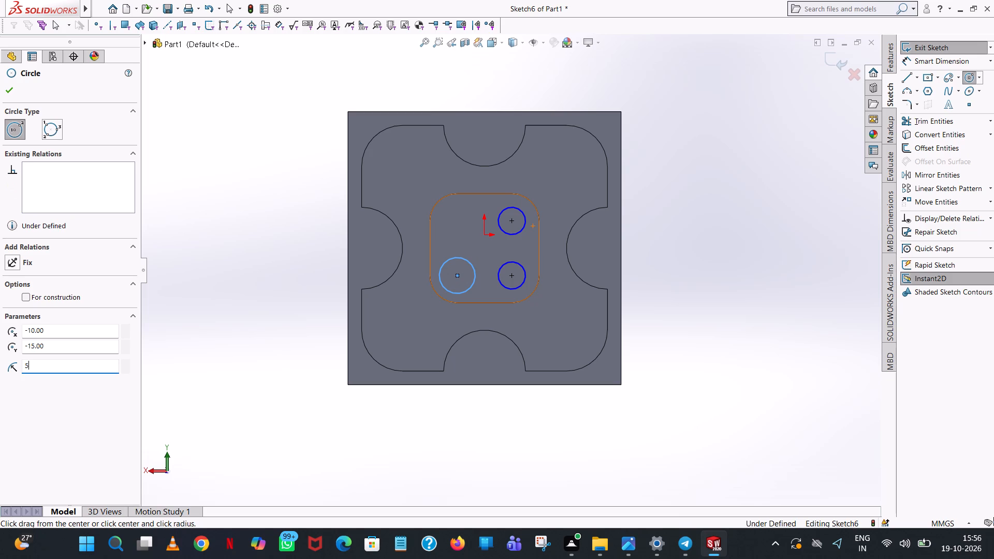
key("Return")
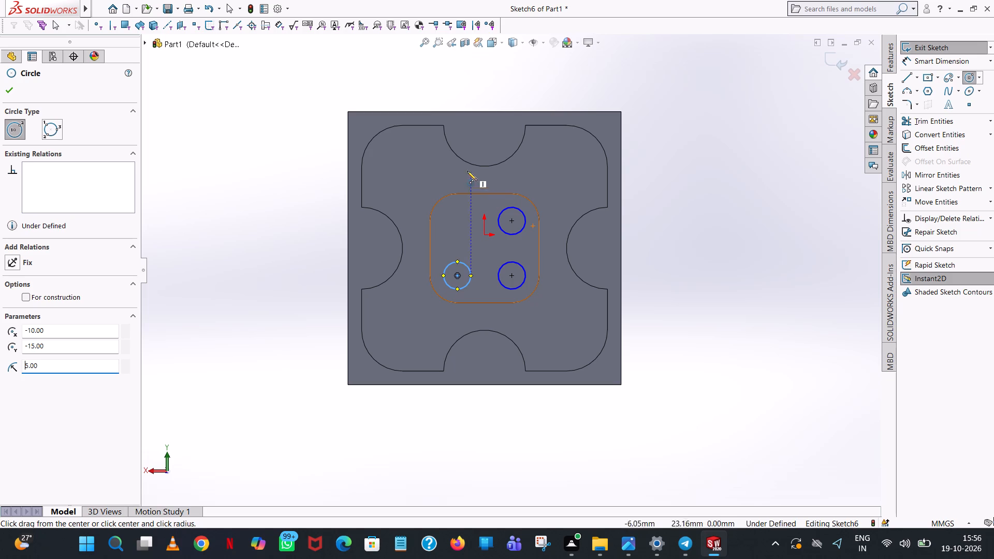
left_click(459, 220)
left_click(465, 205)
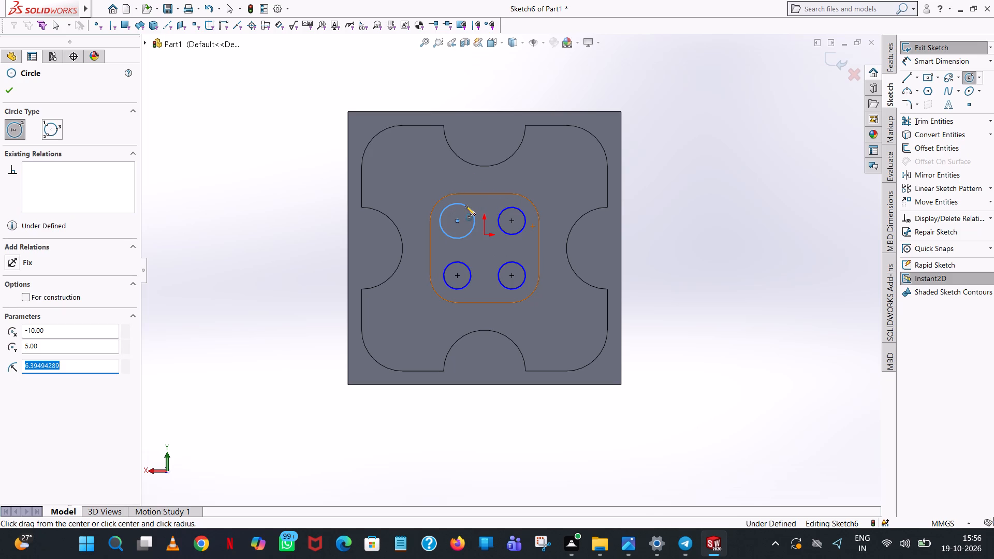
key("5")
key("Return")
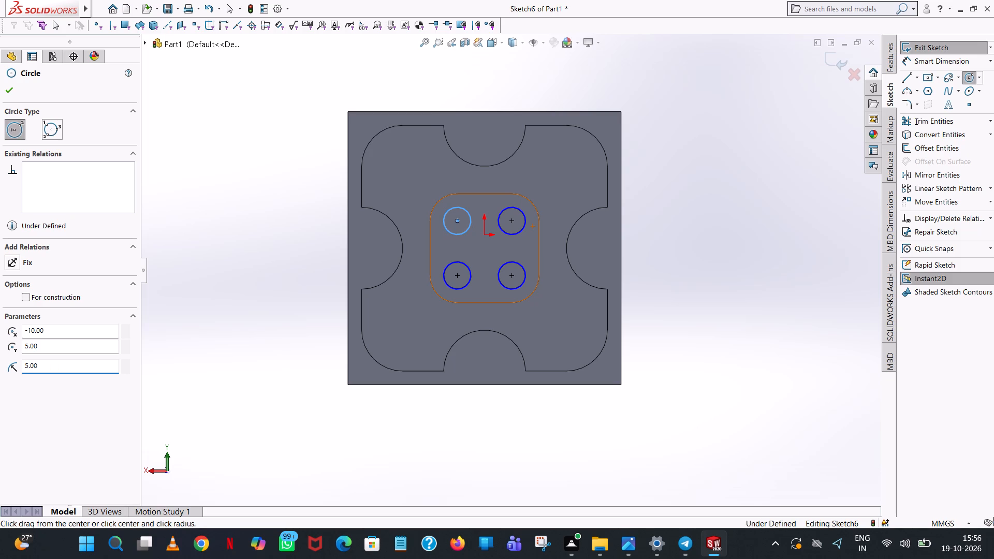
left_click(9, 97)
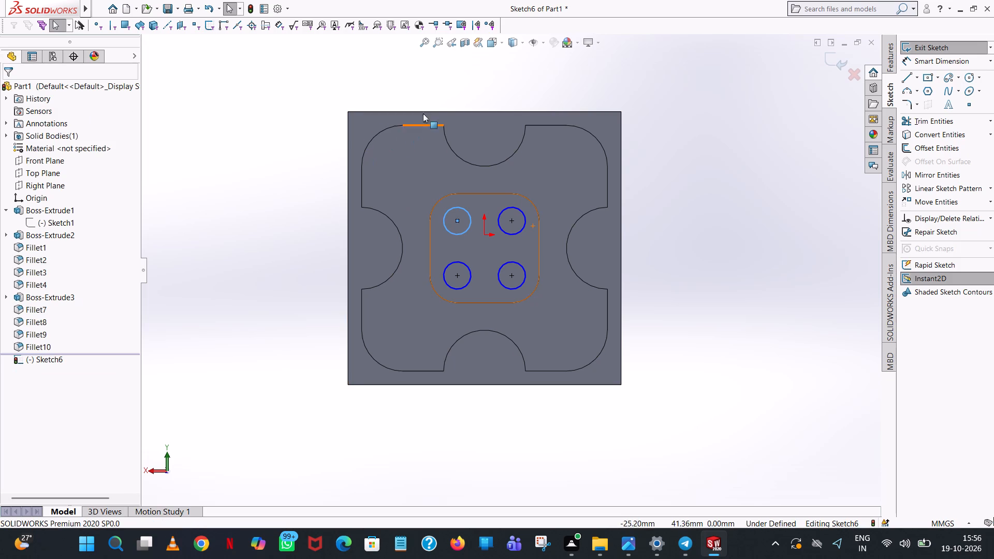
left_click(458, 72)
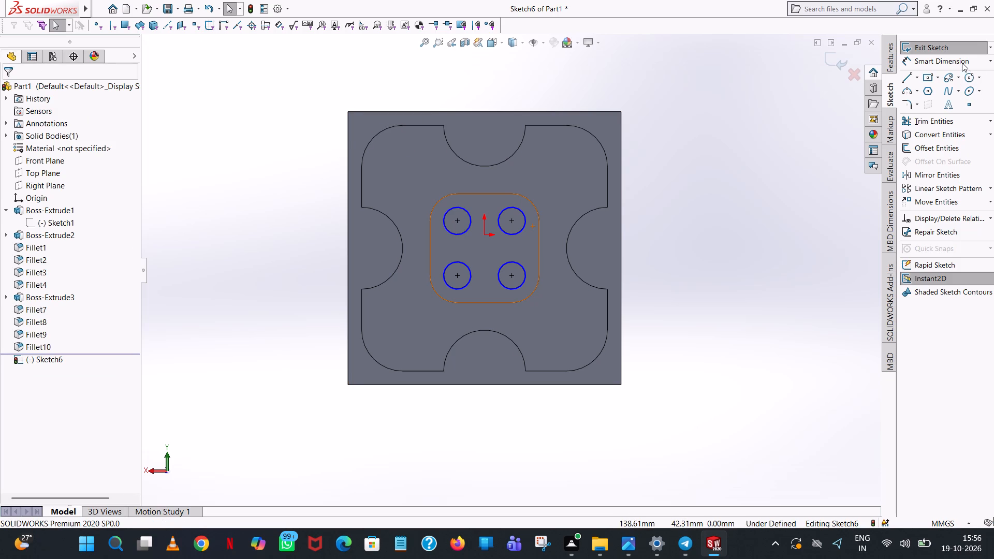
Add a 10 mm diameter dimension to each of the two right-hand circles, placing the text outside the part.
left_click(962, 63)
left_click(522, 212)
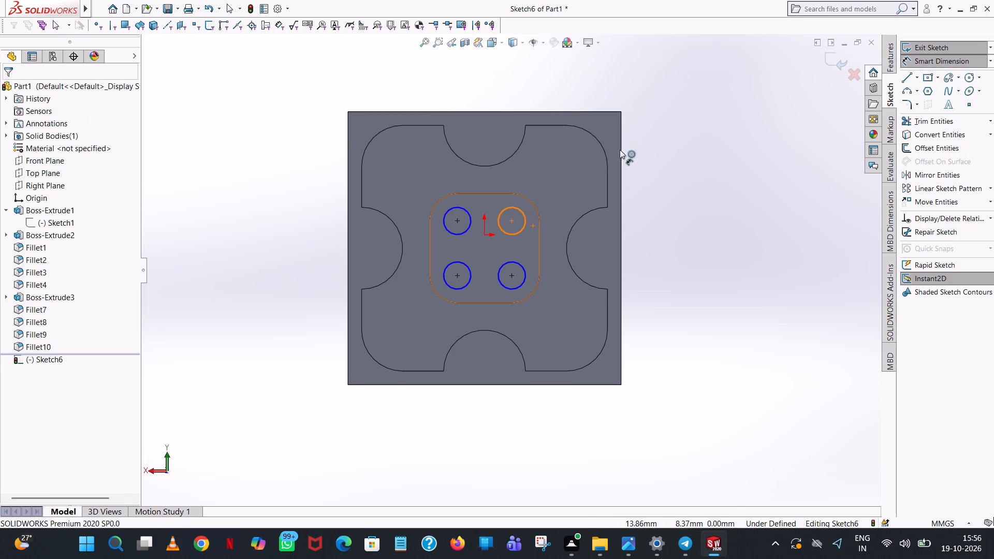
left_click(697, 114)
left_click(654, 96)
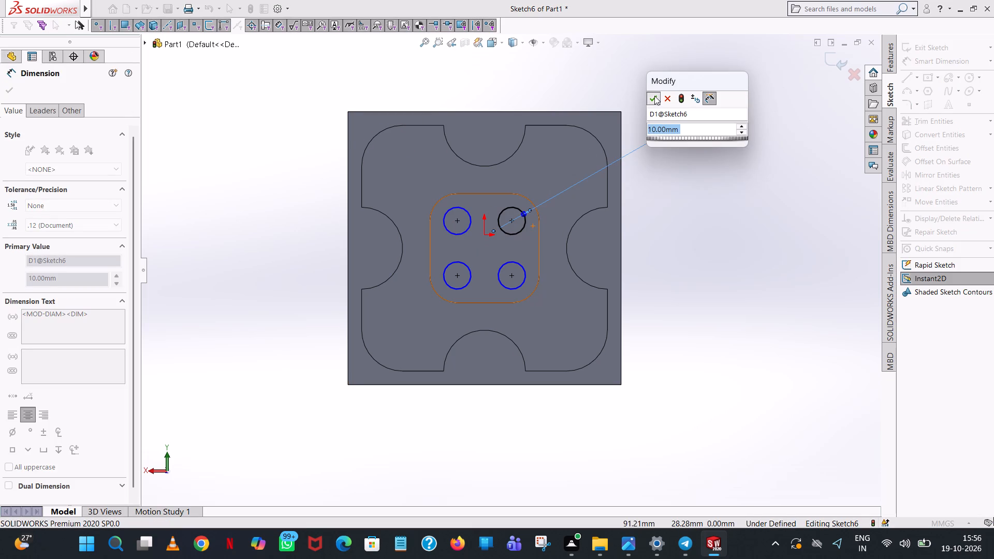
left_click(782, 234)
left_click(522, 275)
left_click(610, 298)
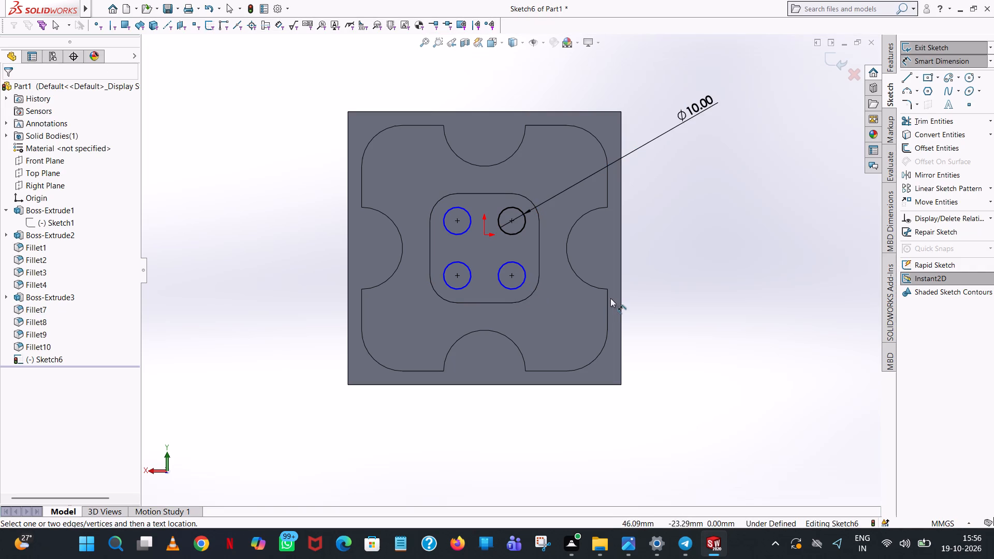
left_click(507, 261)
left_click(621, 283)
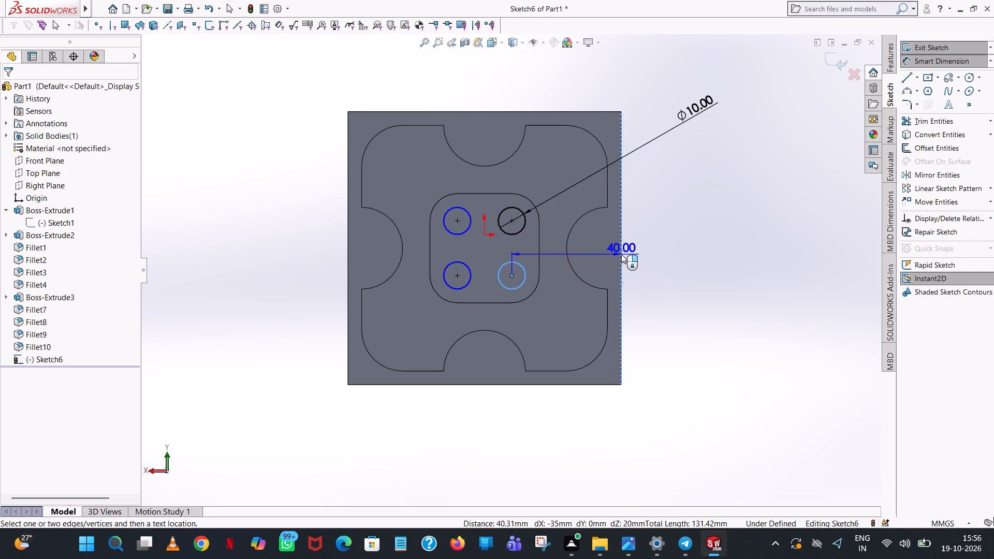
key("Escape")
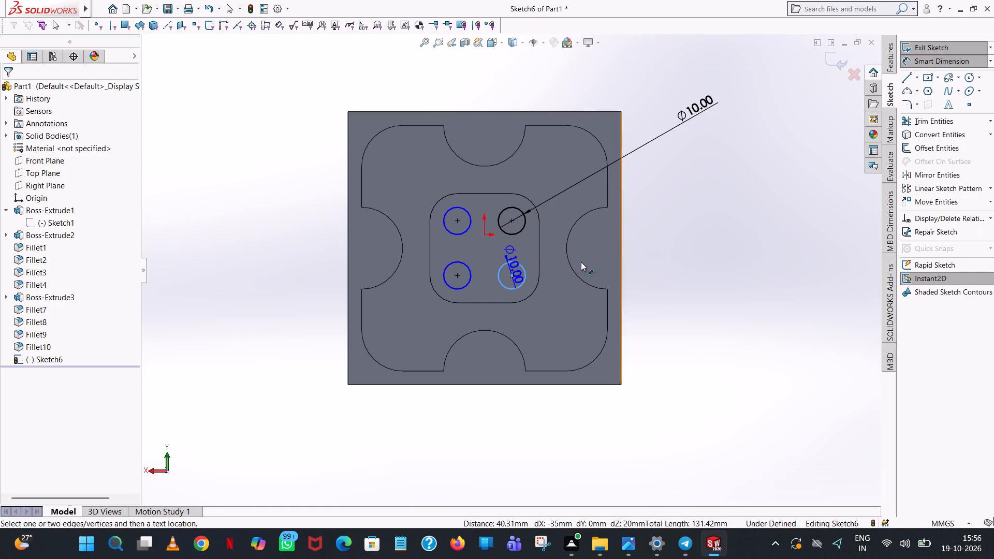
left_click(732, 346)
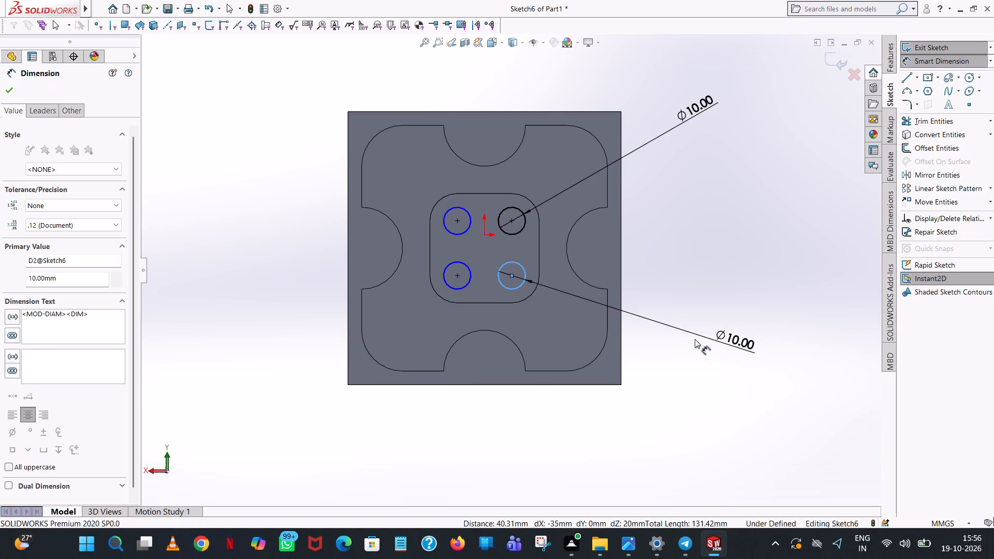
left_click(690, 326)
left_click(714, 215)
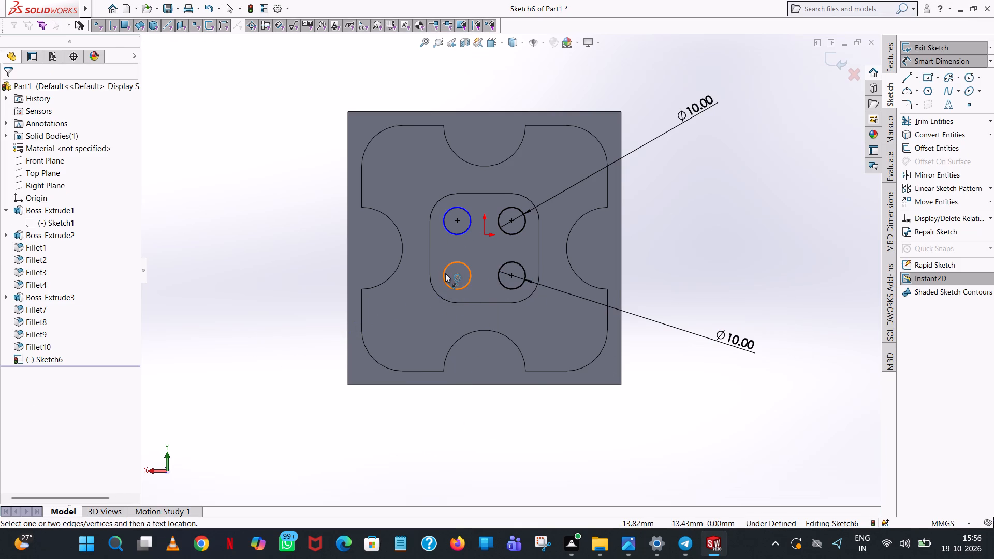
Add a 10 mm diameter dimension to each of the two left-hand circles, placing the text outside the part.
left_click(444, 273)
left_click(328, 323)
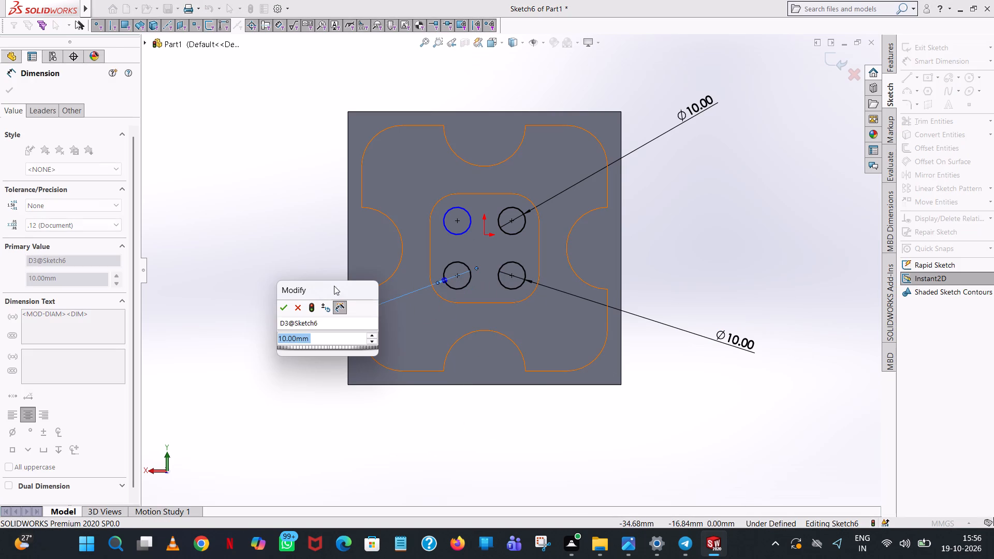
left_click(285, 310)
left_click(281, 166)
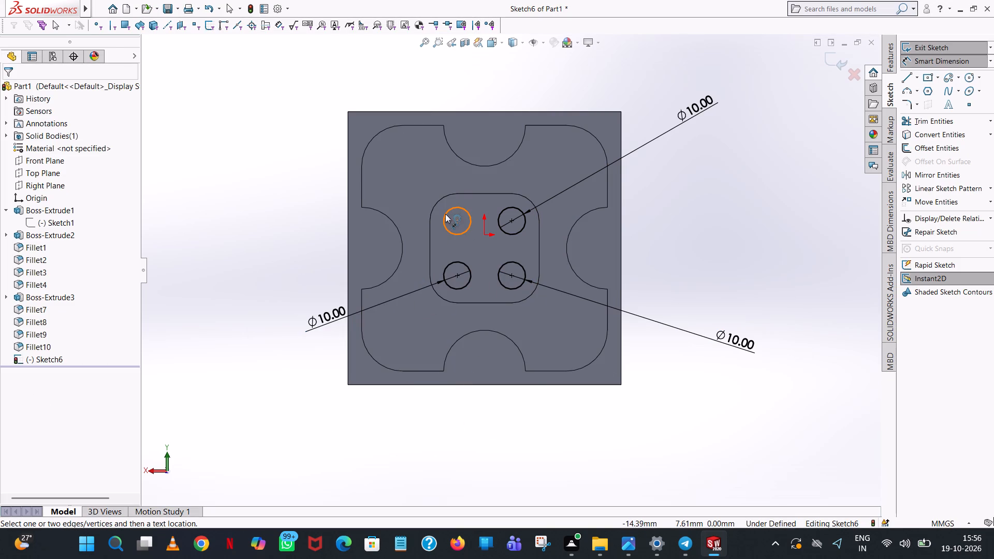
left_click(445, 214)
left_click(246, 172)
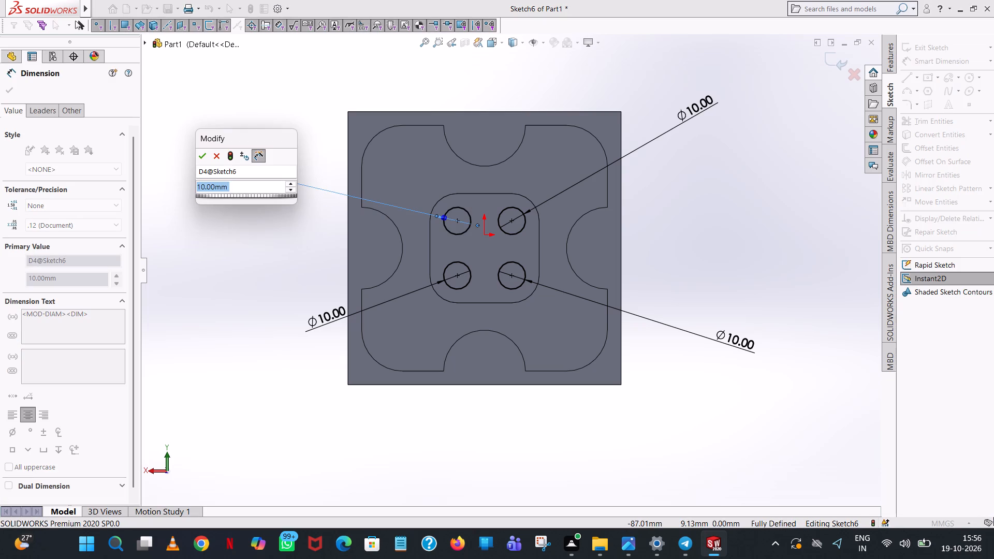
left_click(203, 155)
left_click(263, 111)
Cut the four circles into the central boss with a Blind Extruded Cut 10 mm deep.
middle_click_drag(590, 367, 600, 326)
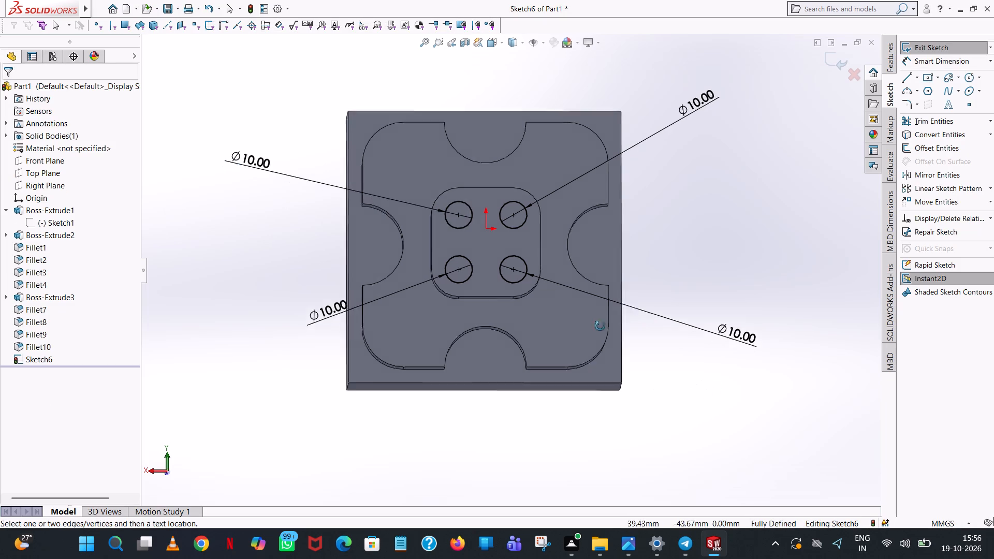
middle_click_drag(600, 326, 672, 255)
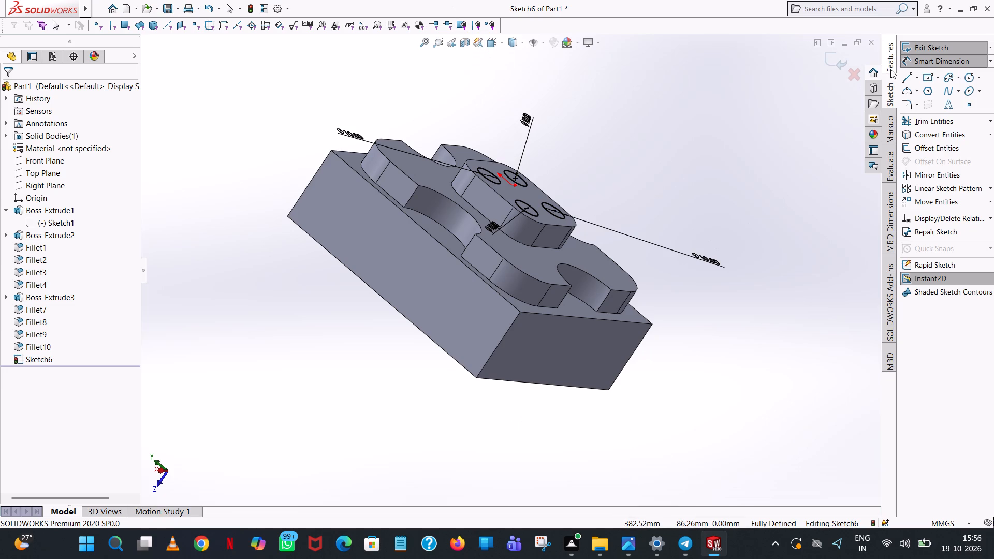
left_click(884, 45)
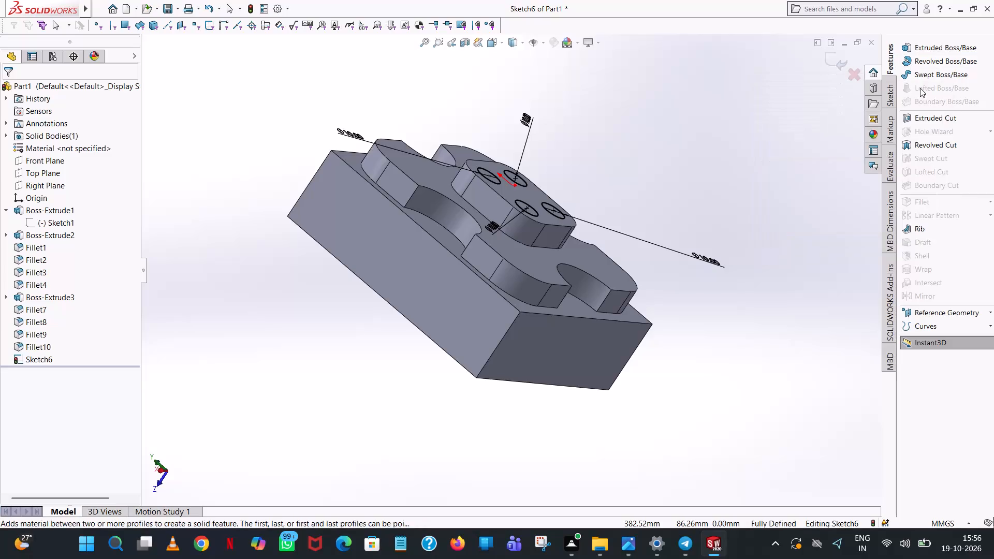
left_click(920, 116)
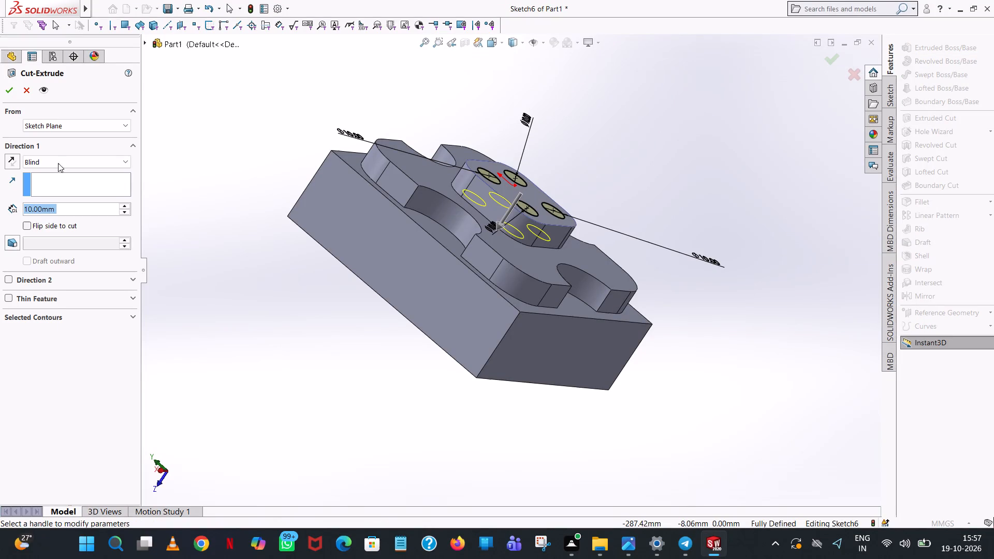
left_click(11, 92)
left_click(710, 181)
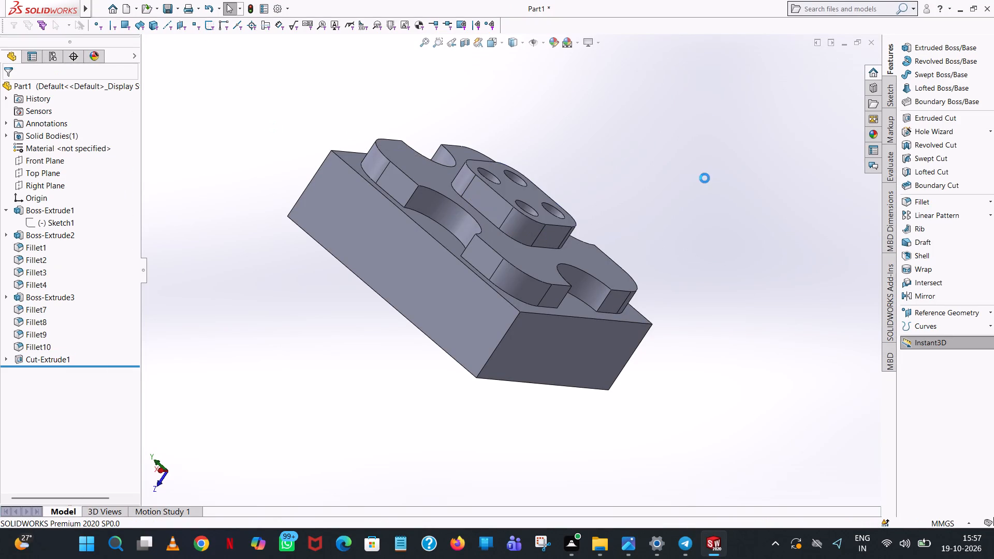
Start an Extruded Boss/Base sketch on the top face of the raised plate with the R15 cutouts.
middle_click_drag(699, 180, 652, 330)
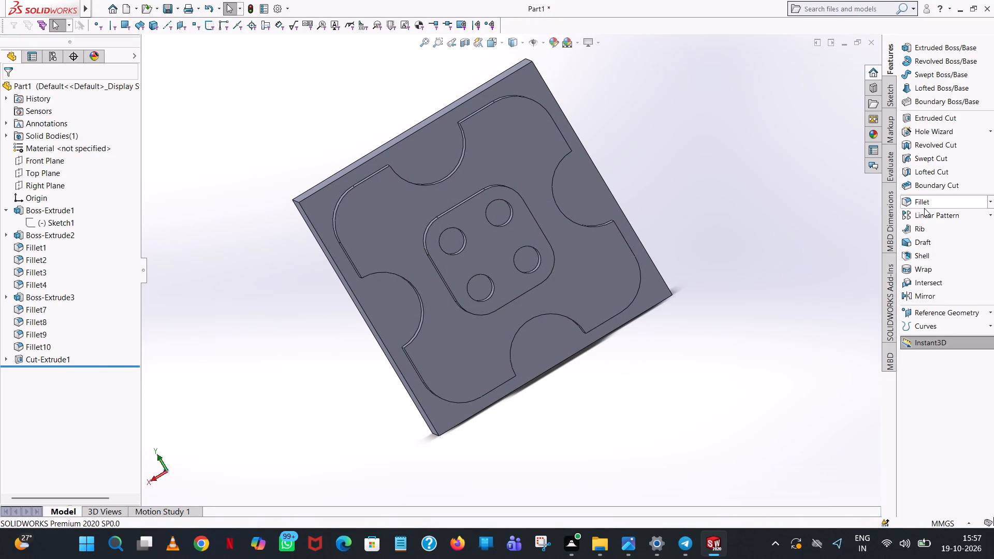
left_click(951, 53)
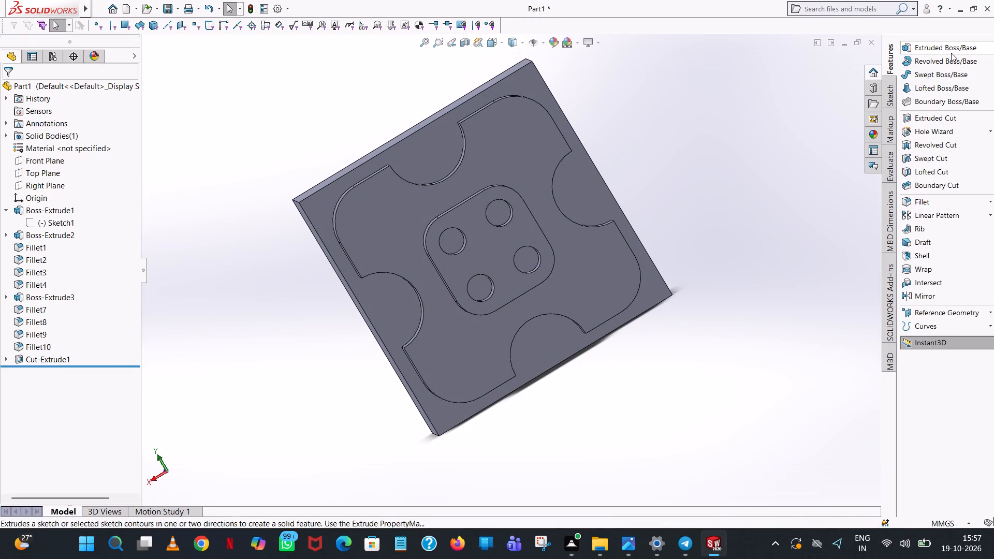
left_click(588, 277)
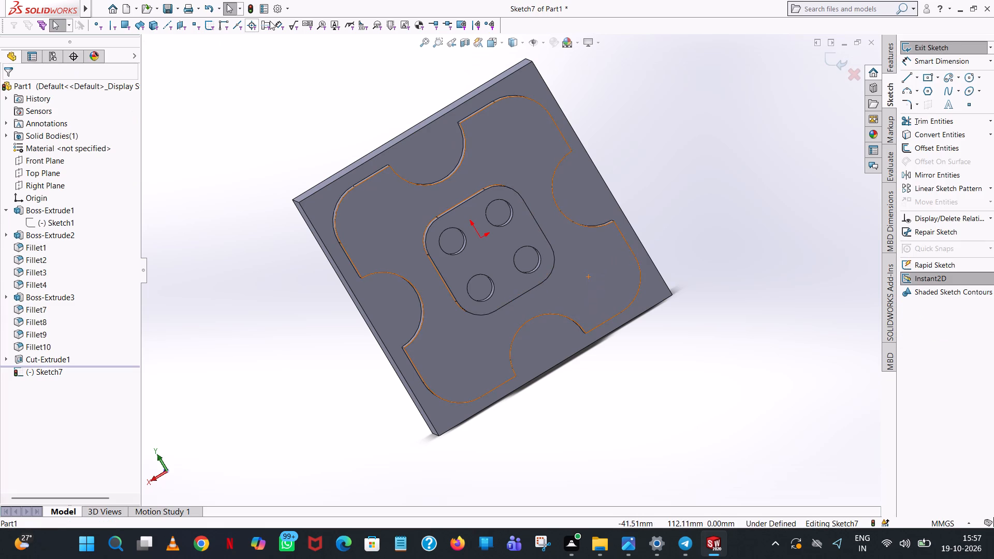
Sketch two circles of 7.5 mm radius centred on the two right-hand corner arcs of the raised plate.
left_click(502, 41)
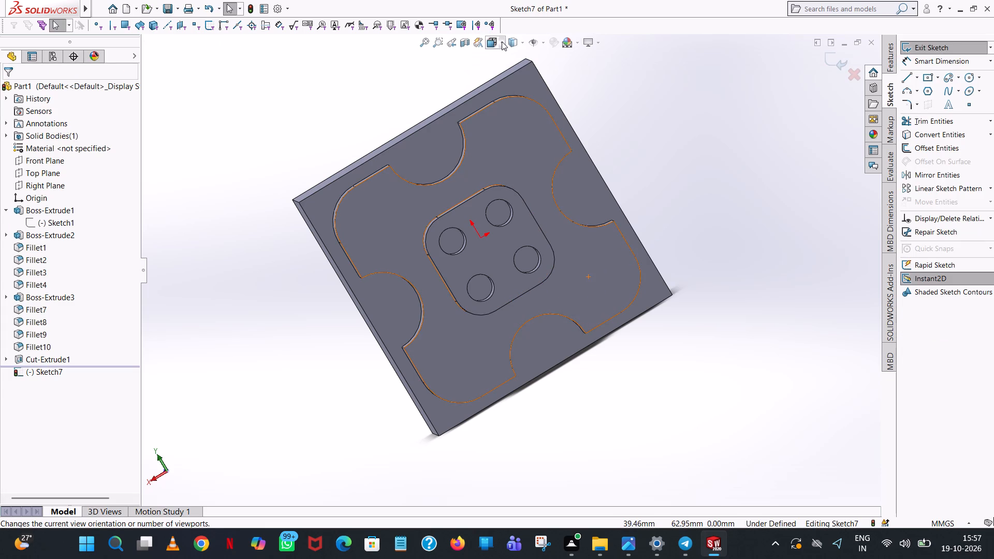
left_click(557, 104)
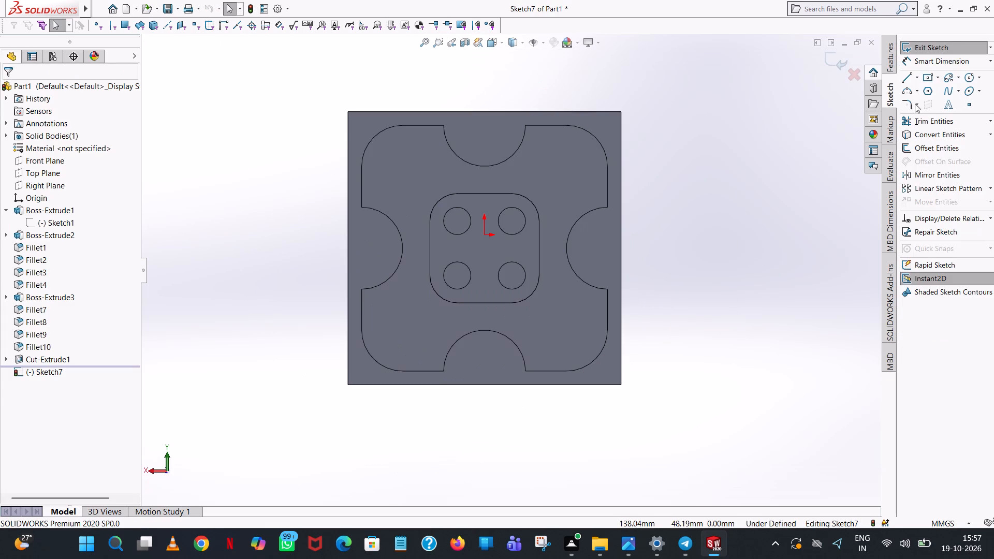
left_click(968, 78)
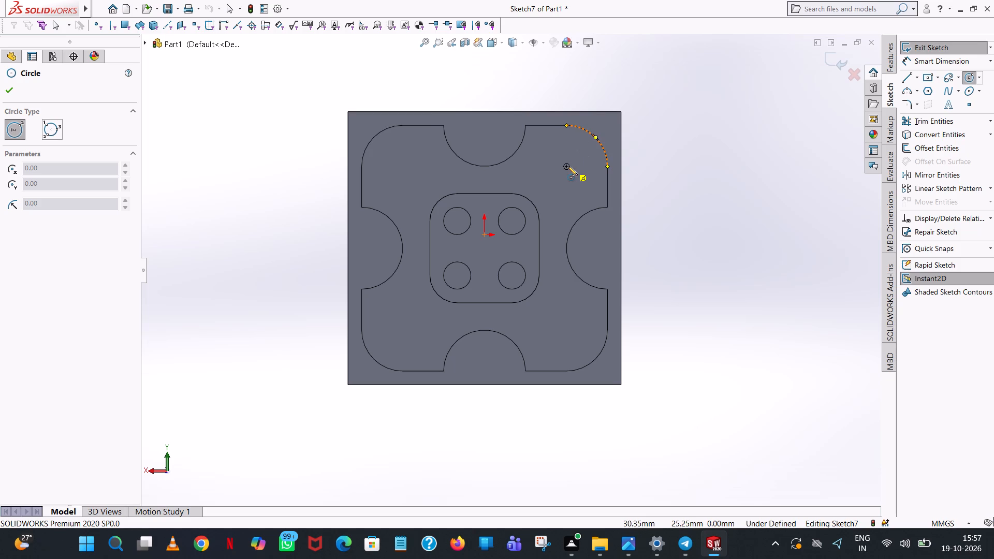
left_click(566, 167)
left_click(583, 155)
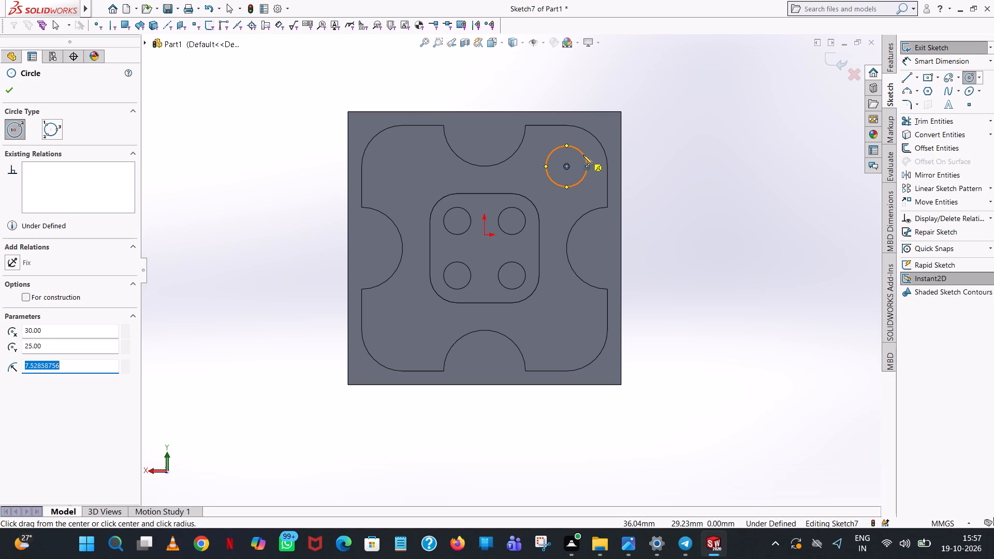
type("7.5")
key("Return")
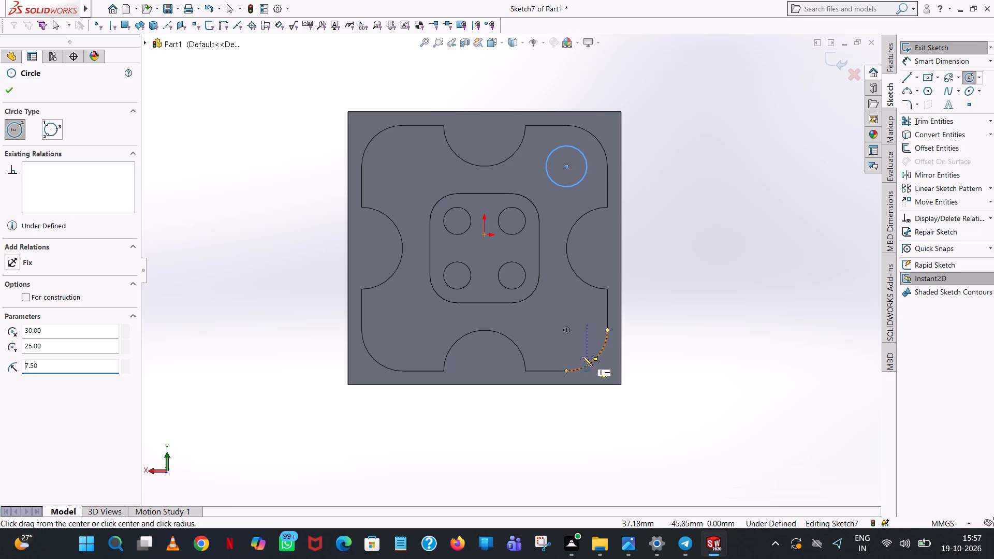
left_click(567, 330)
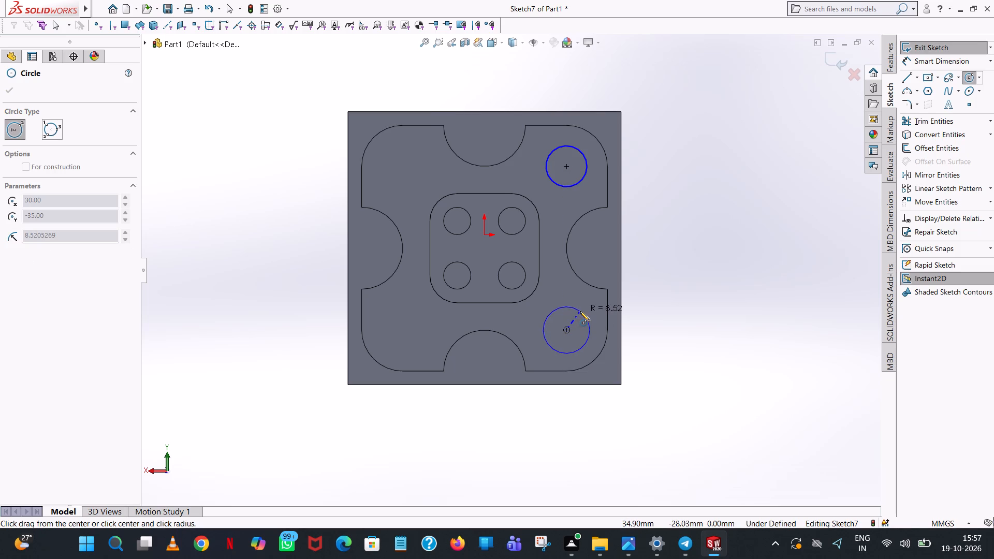
left_click(580, 311)
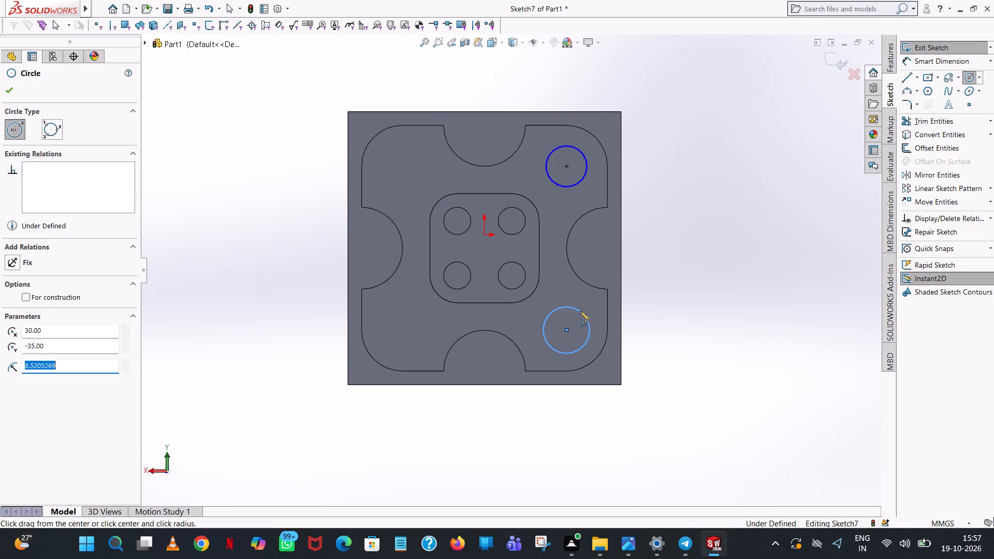
type("7.5")
key("Return")
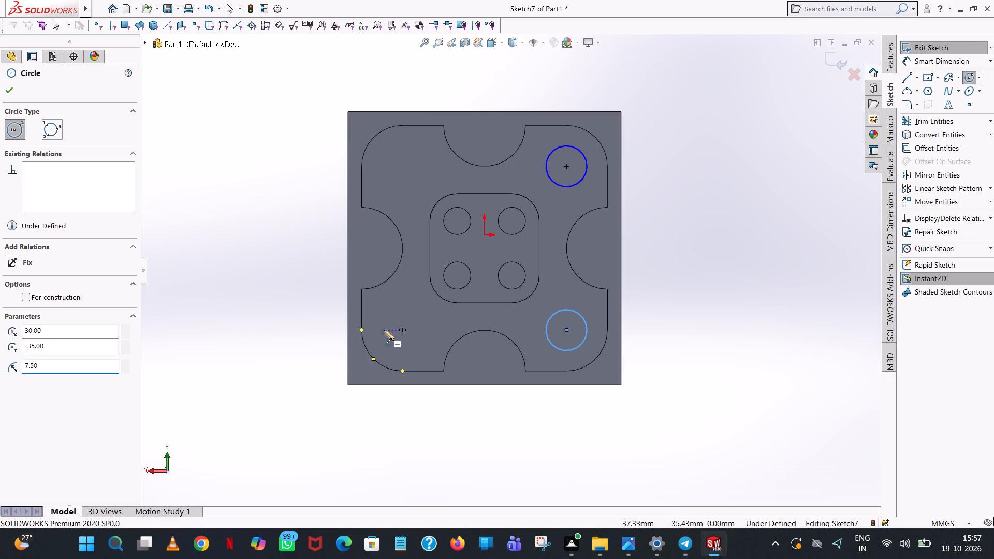
Sketch two circles of 7.5 mm radius centred on the two left-hand corner arcs of the raised plate.
left_click(403, 330)
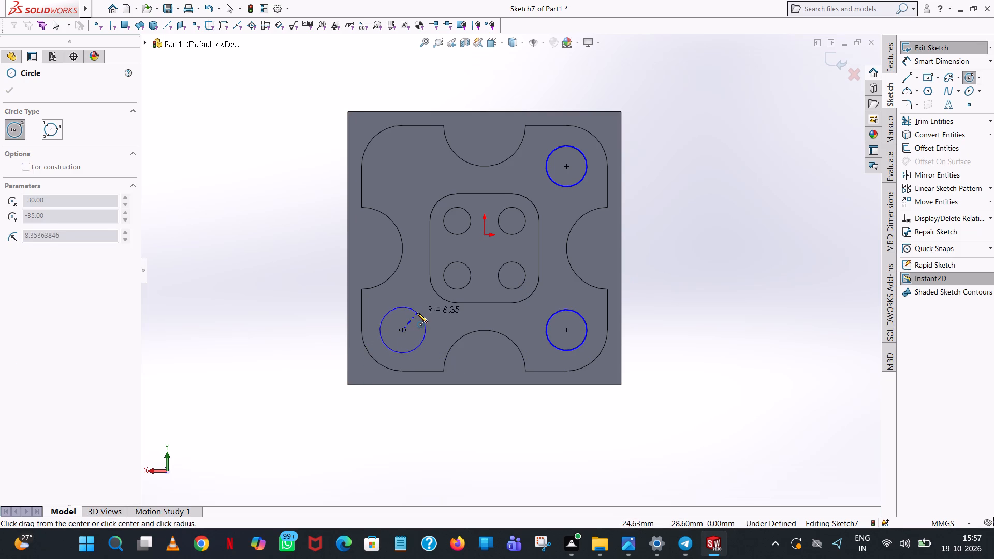
left_click(417, 313)
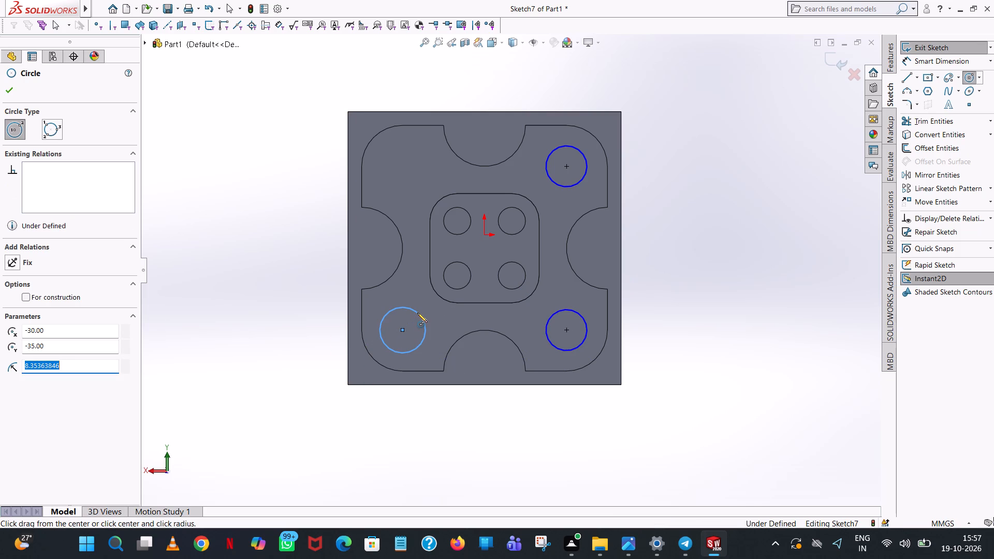
type("7.")
key("5")
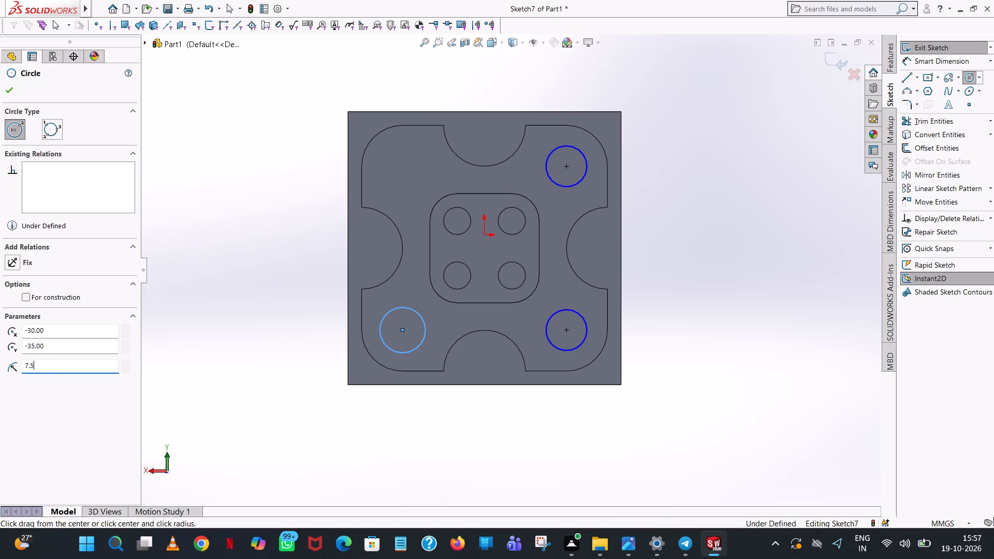
key("Return")
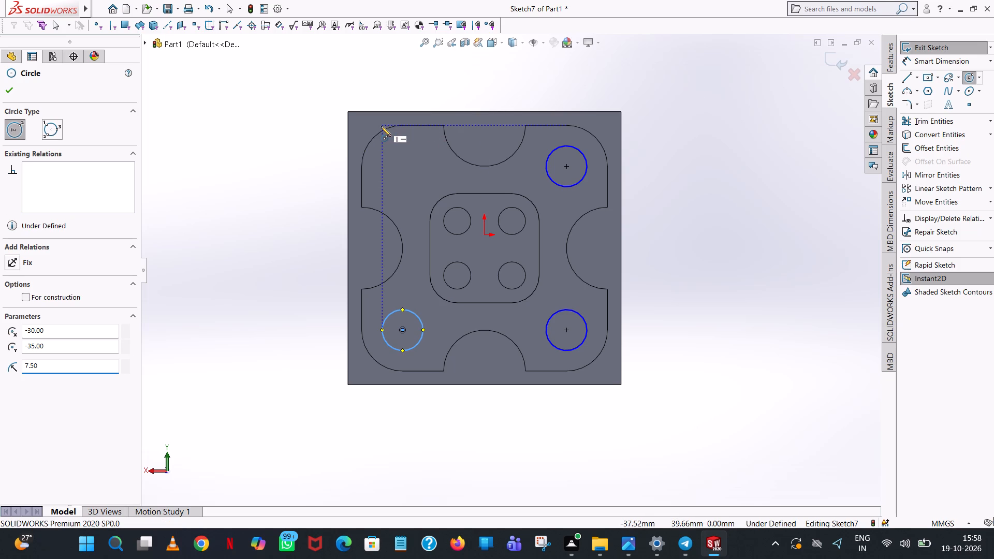
left_click(403, 166)
left_click(408, 147)
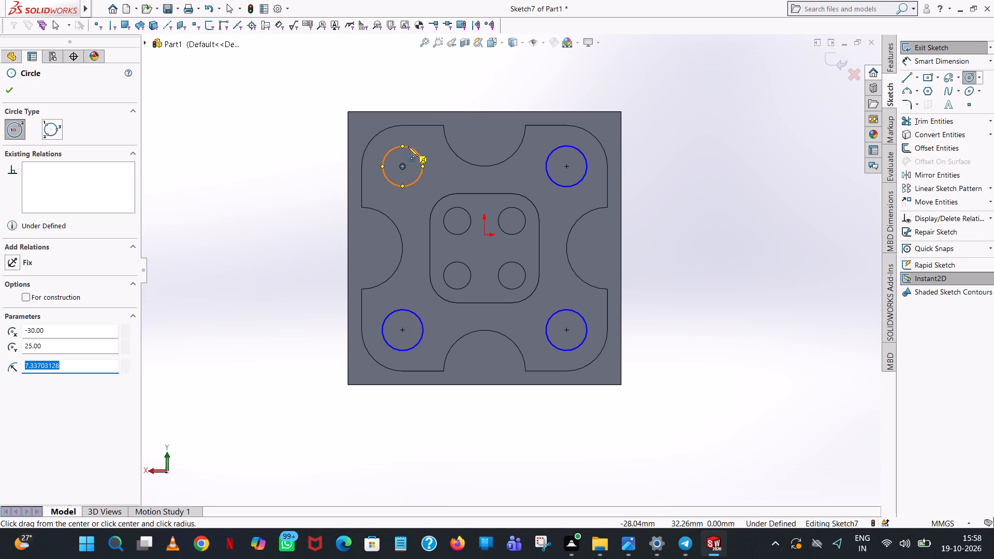
type("7.5")
key("Return")
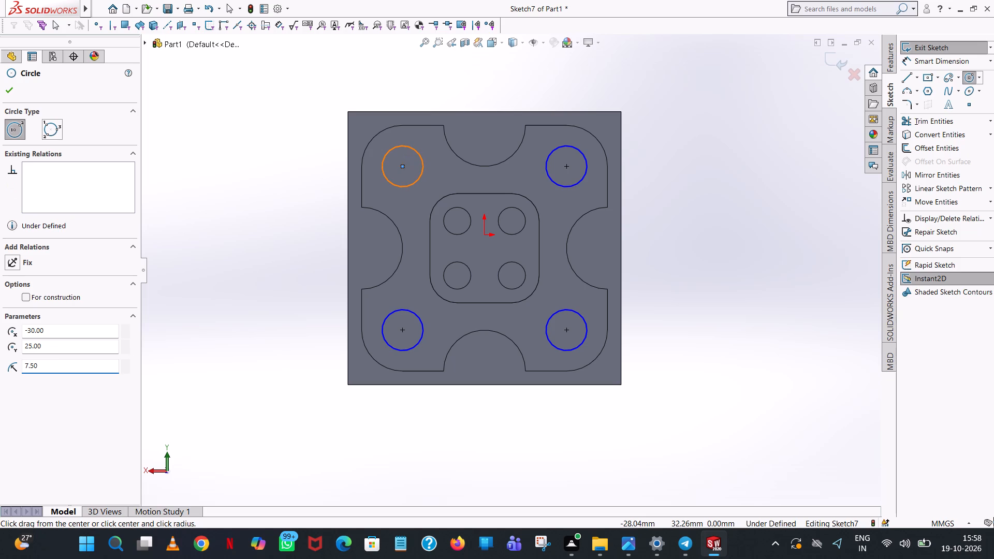
left_click(5, 91)
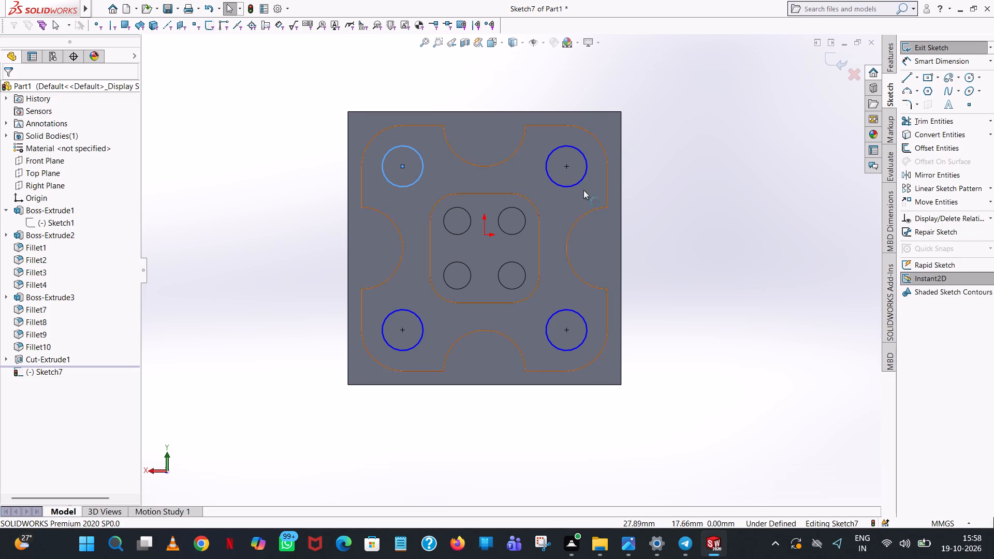
left_click(681, 168)
Add a 15 mm diameter dimension to each of the two right-hand corner circles, placing the text outside the part.
left_click(941, 62)
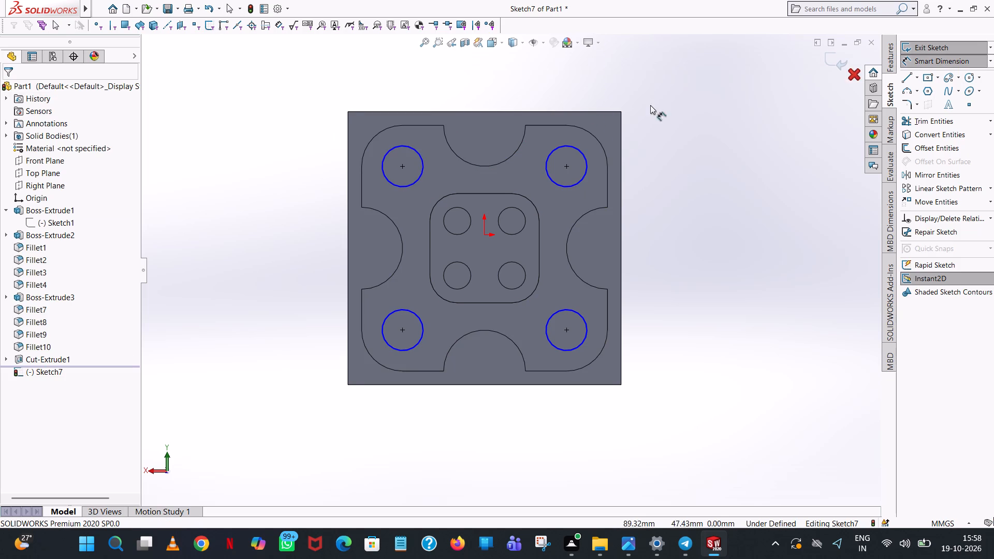
left_click(565, 149)
left_click(652, 91)
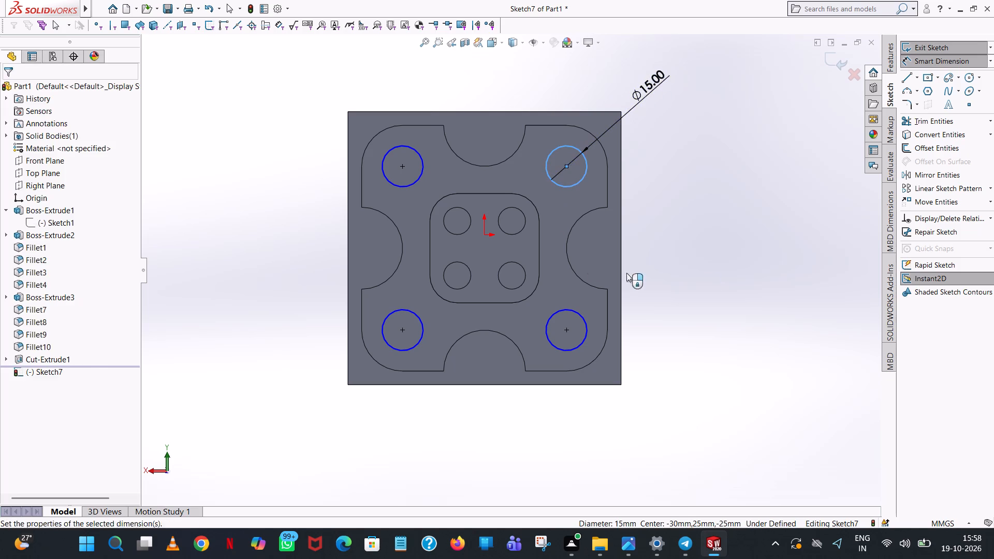
left_click(607, 75)
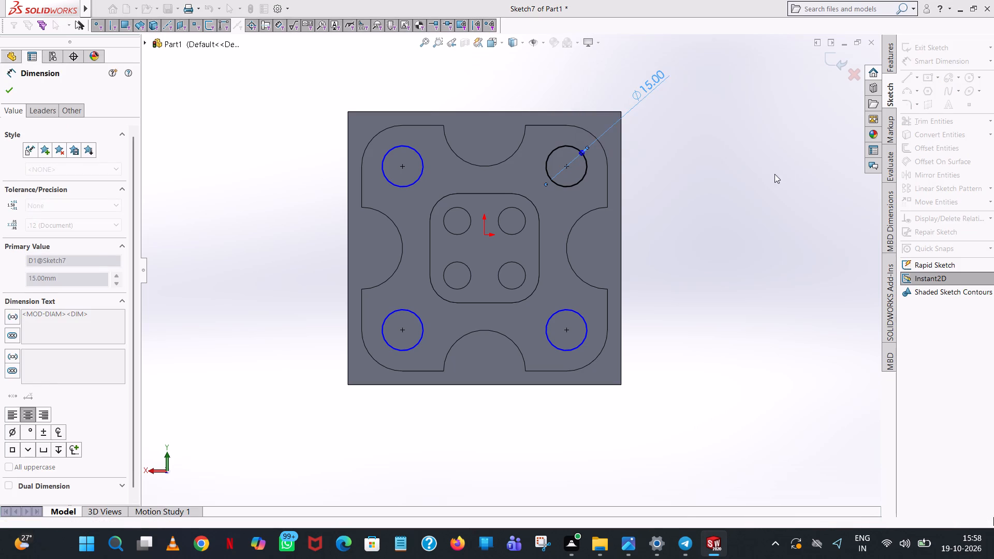
left_click(774, 174)
left_click(587, 339)
left_click(708, 313)
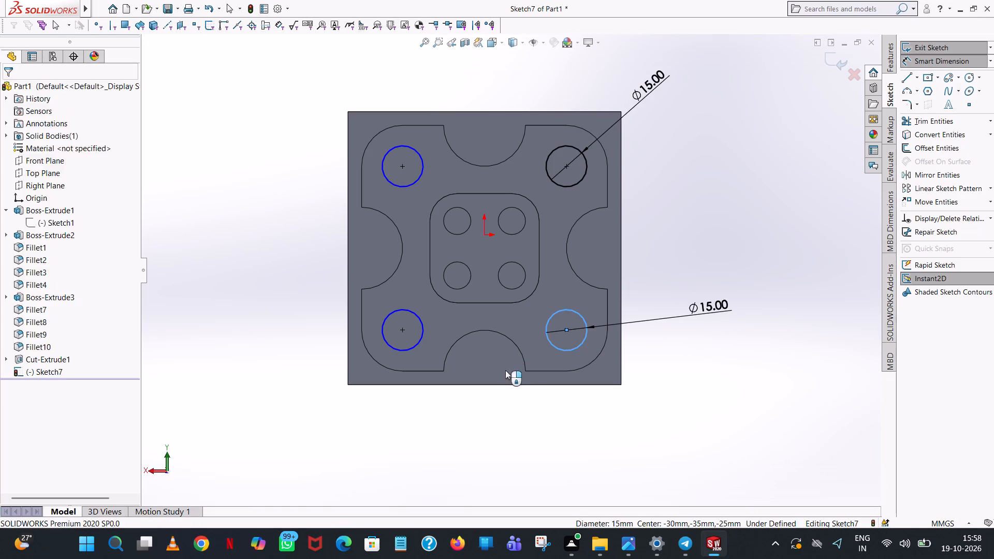
left_click(659, 296)
left_click(718, 194)
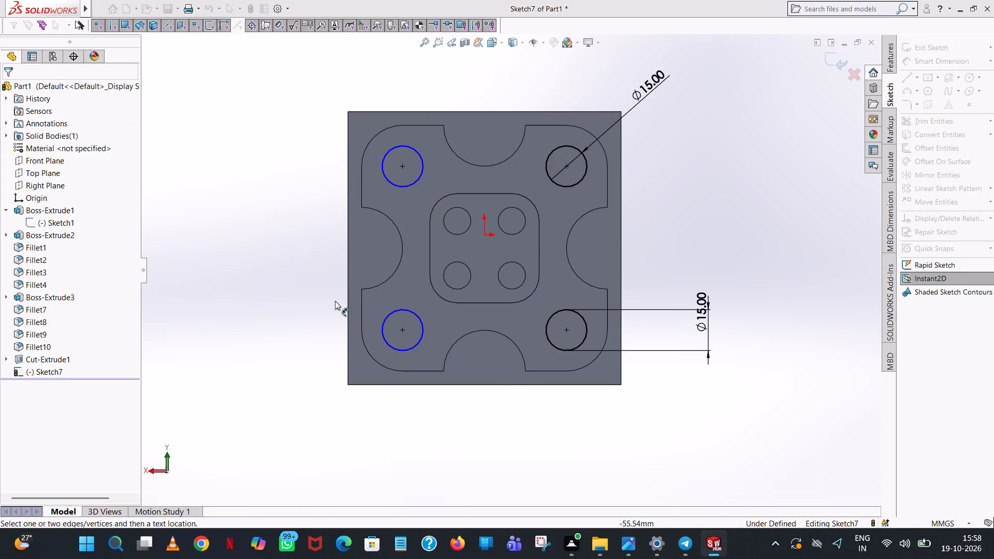
Add a 15 mm diameter dimension to each of the two left-hand corner circles, placing the text outside the part.
left_click(389, 336)
left_click(384, 339)
left_click(311, 356)
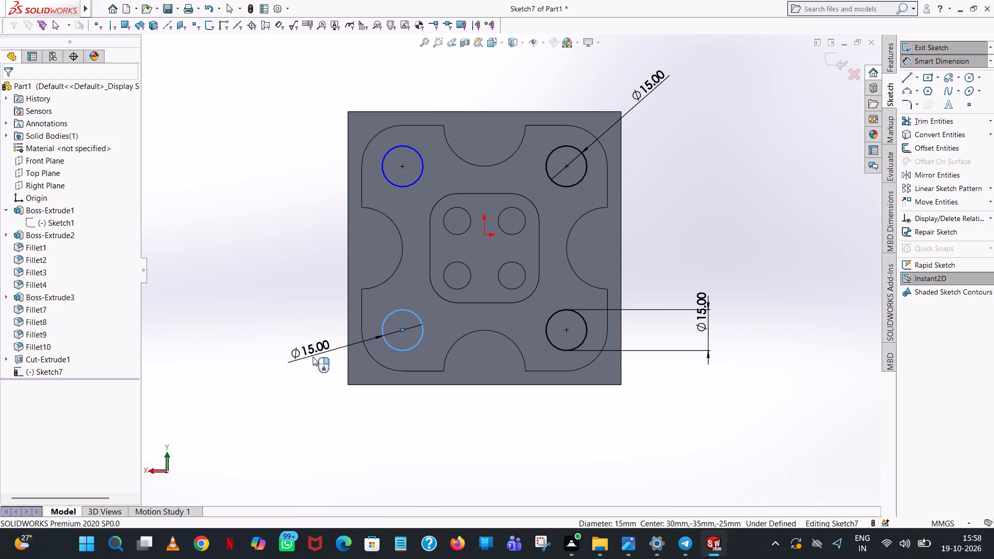
left_click(270, 339)
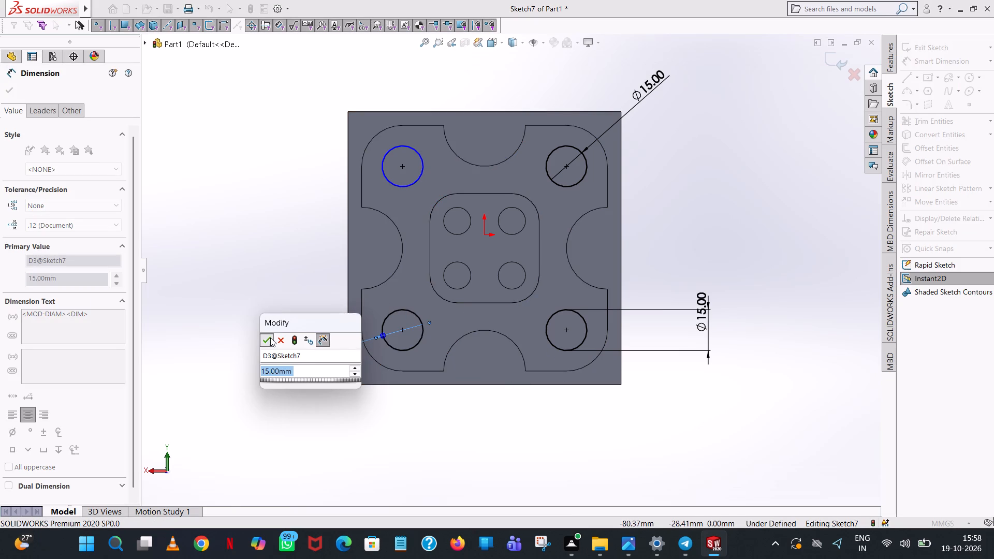
left_click(286, 236)
left_click(399, 149)
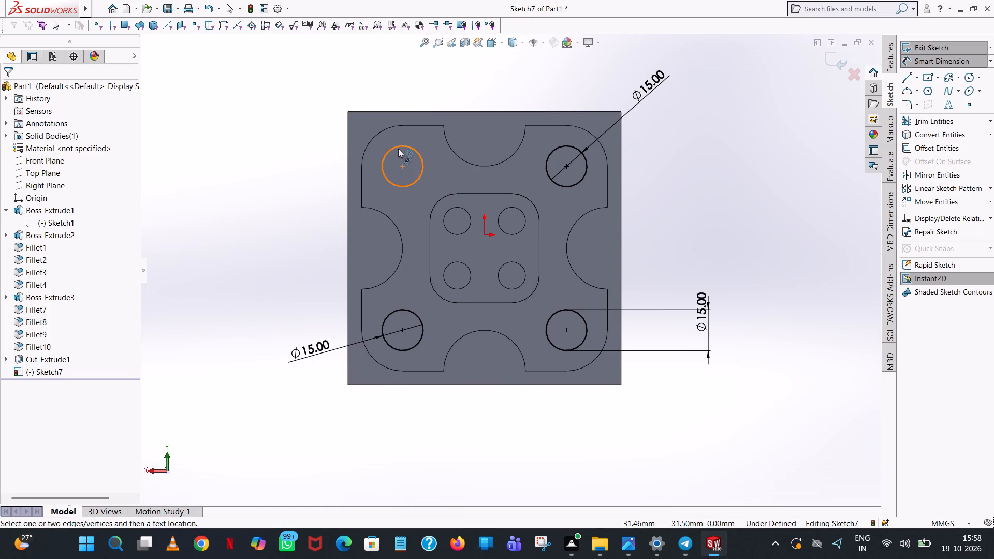
left_click(307, 136)
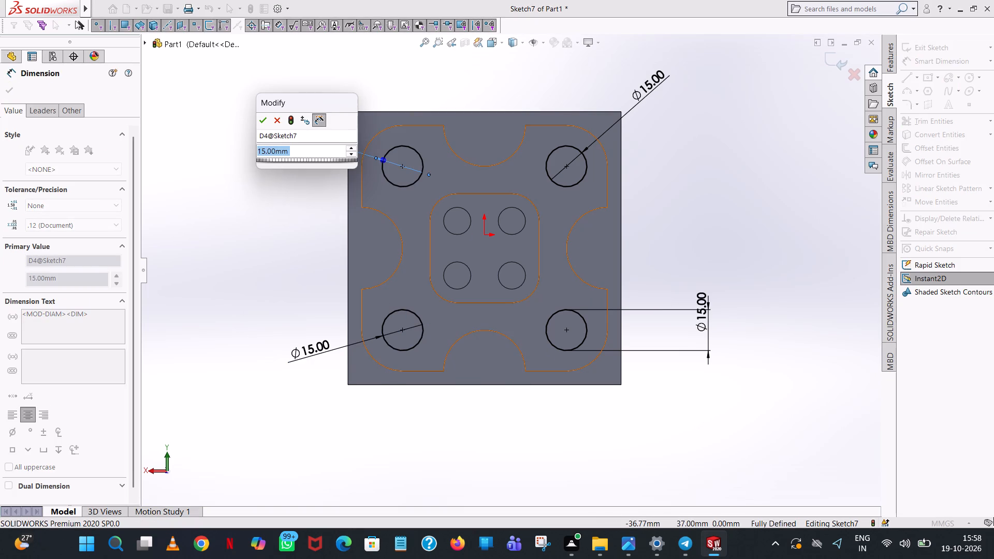
left_click(266, 124)
left_click(480, 90)
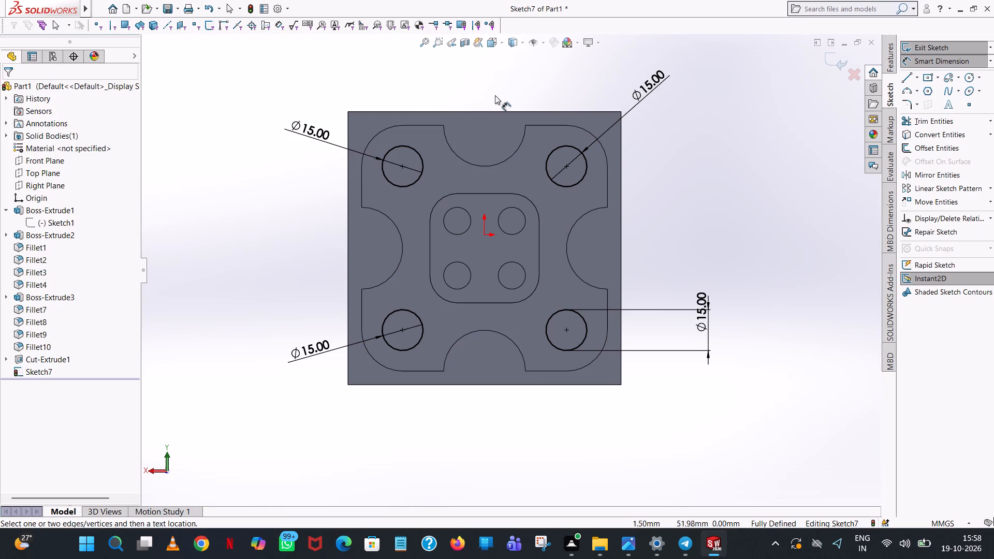
Cut the four corner circles into the raised plate with a Blind Extruded Cut 10 mm deep.
middle_click_drag(626, 356, 635, 183)
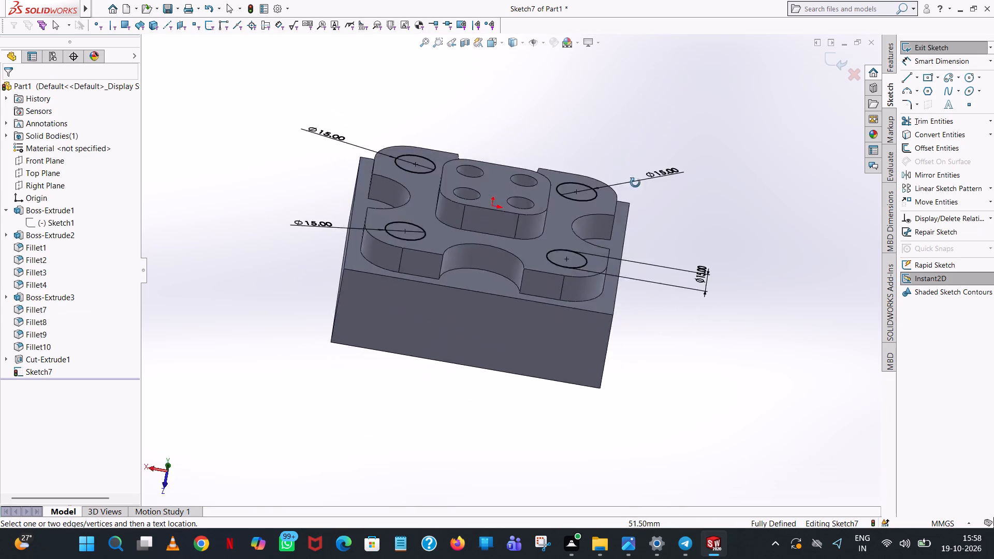
middle_click_drag(635, 183, 630, 183)
scroll(631, 182, "up", 1)
middle_click_drag(630, 183, 651, 223)
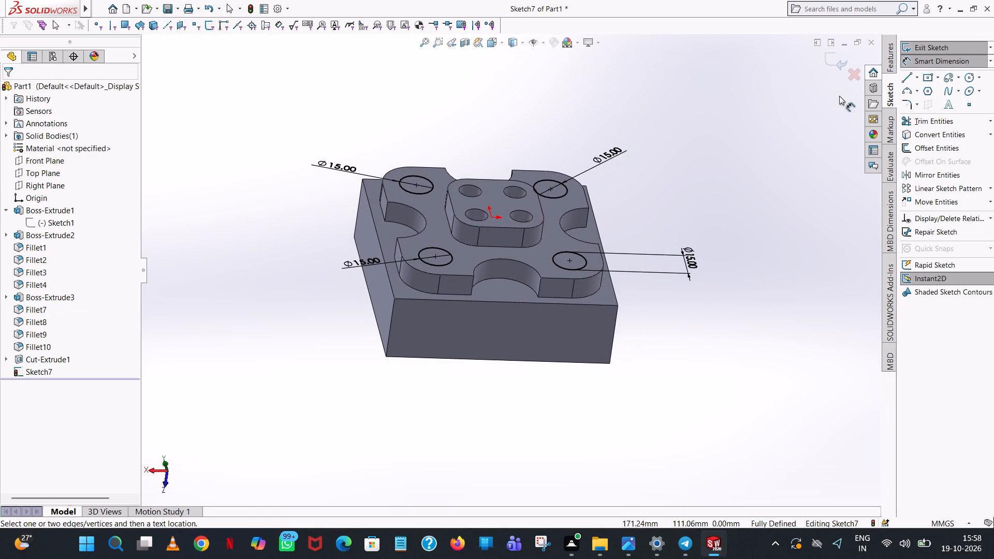
left_click(888, 56)
left_click(945, 117)
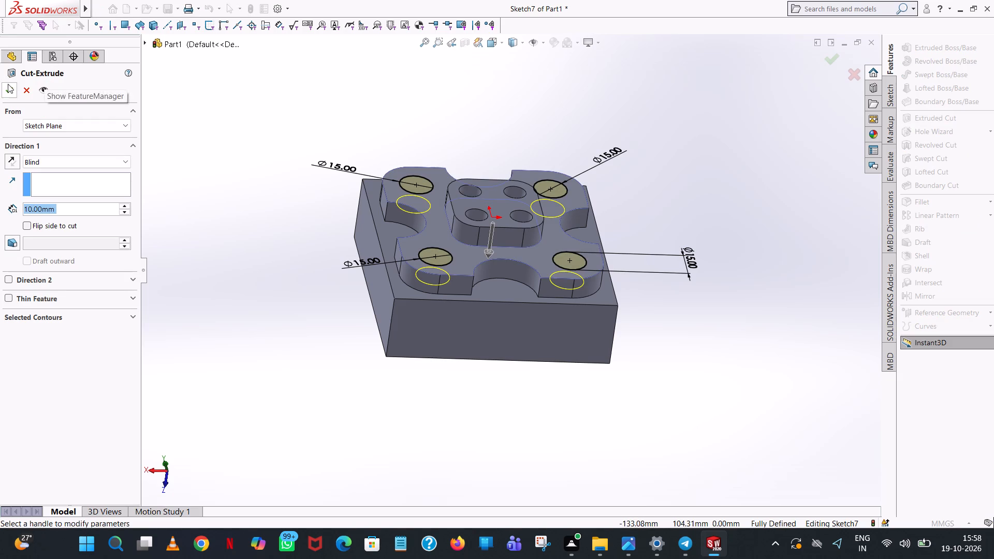
left_click(5, 85)
left_click(562, 85)
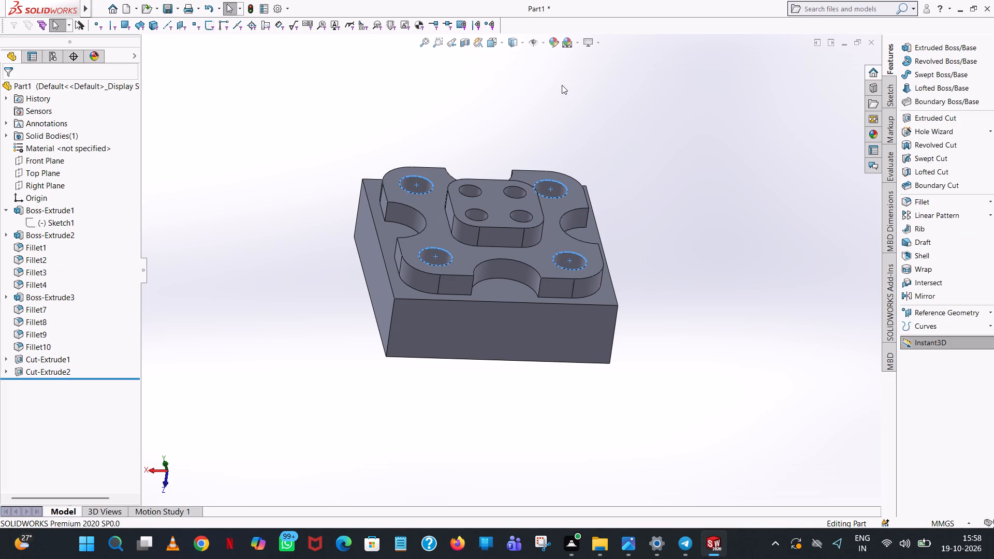
Apply a bright green face colour (RGB 0, 255, 0) to the top face of the raised plate.
middle_click_drag(563, 87, 545, 121)
scroll(545, 121, "up", 1)
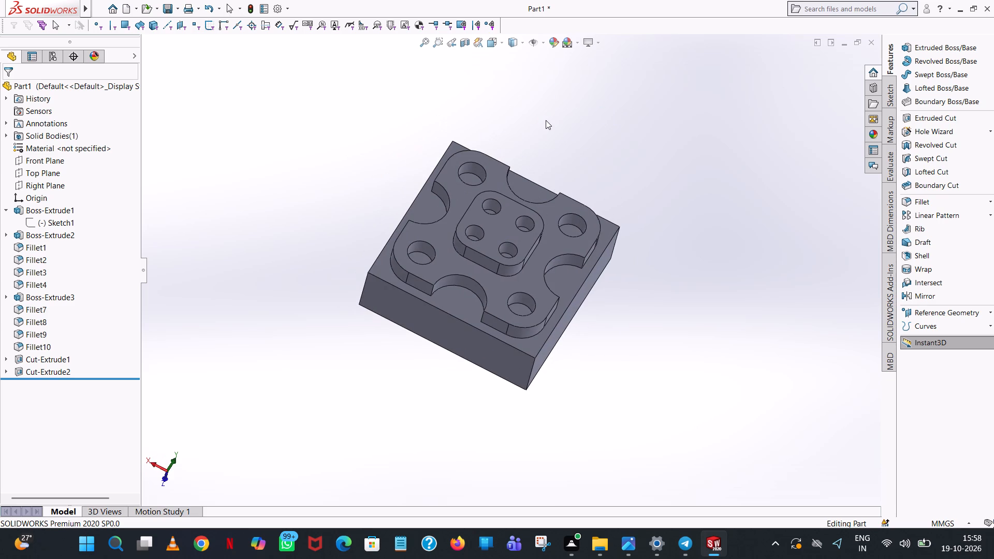
left_click(533, 287)
right_click(533, 287)
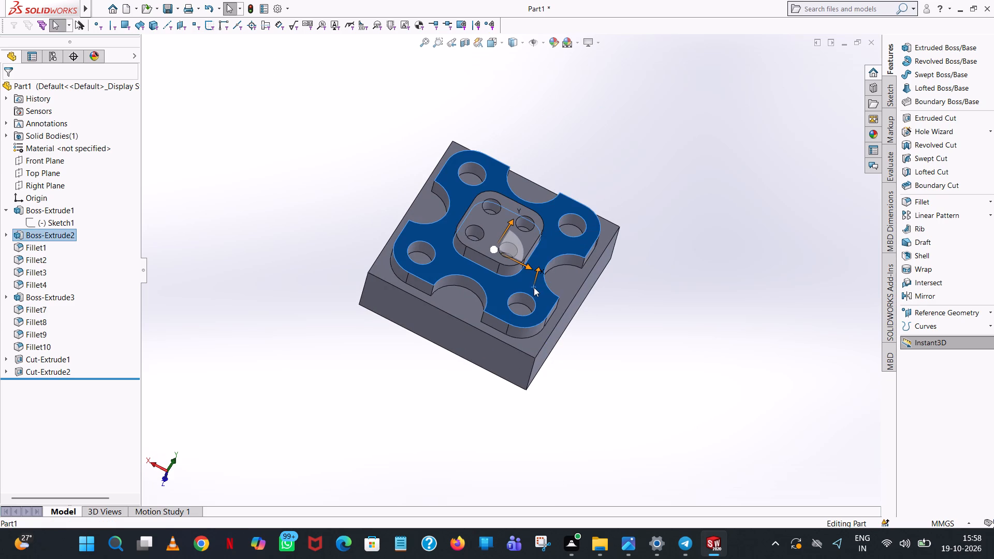
left_click(621, 261)
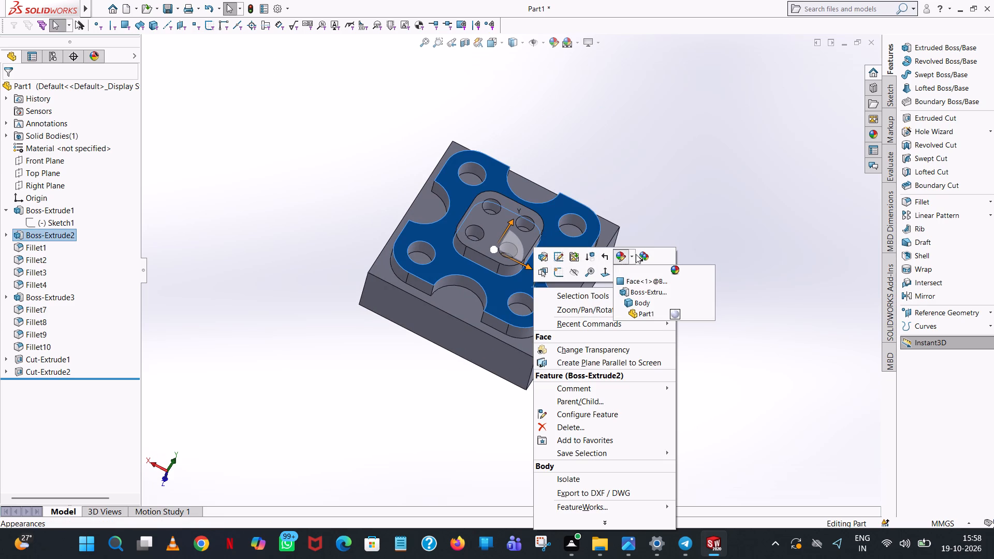
left_click(619, 252)
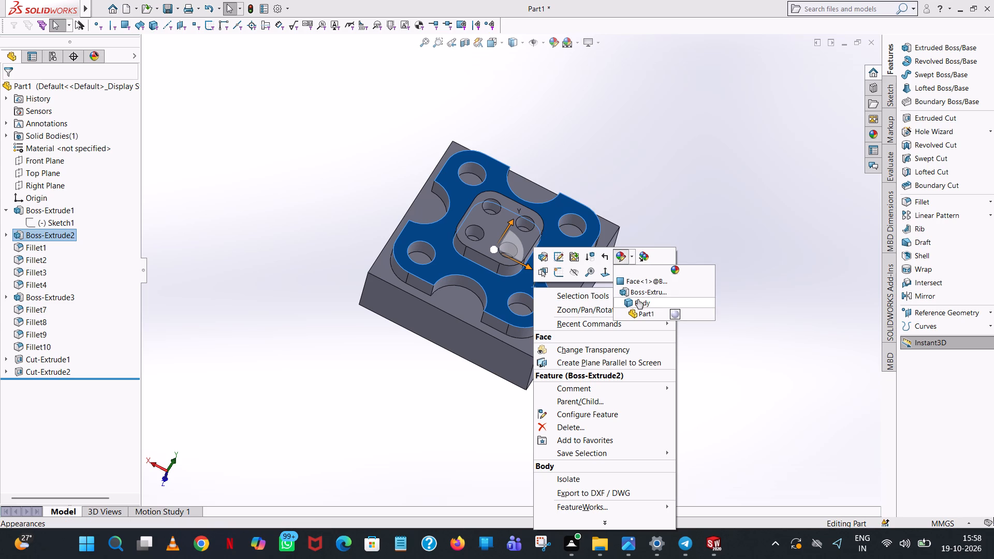
left_click(634, 283)
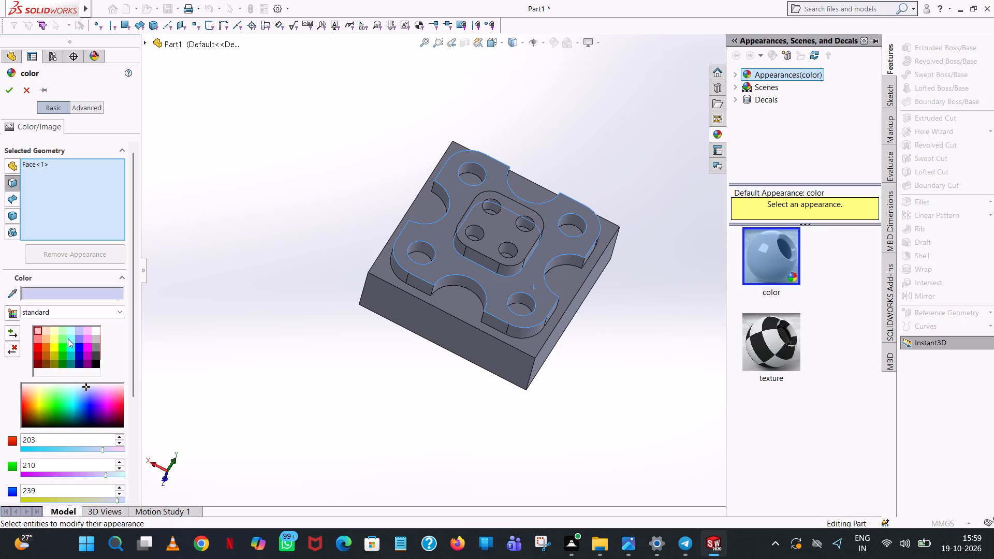
left_click(61, 341)
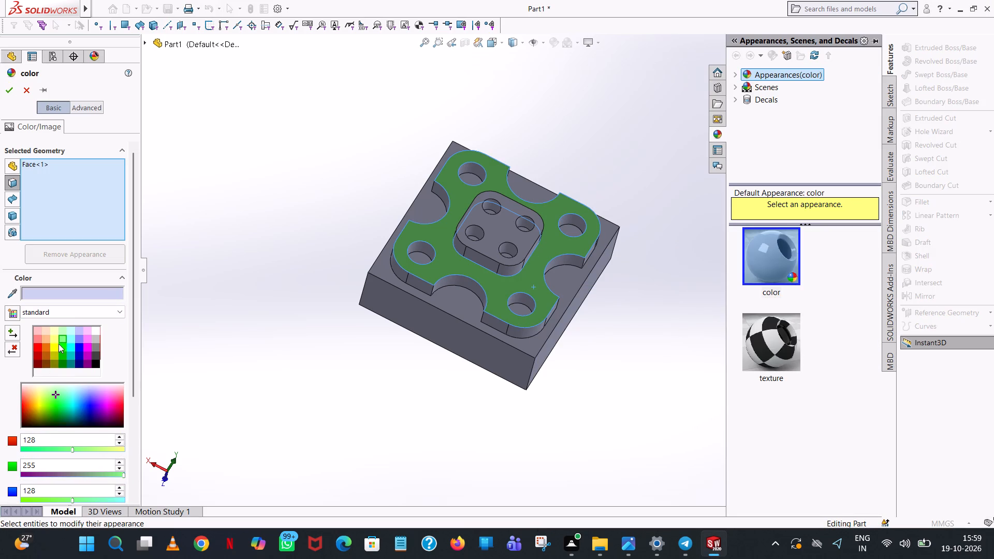
left_click(61, 349)
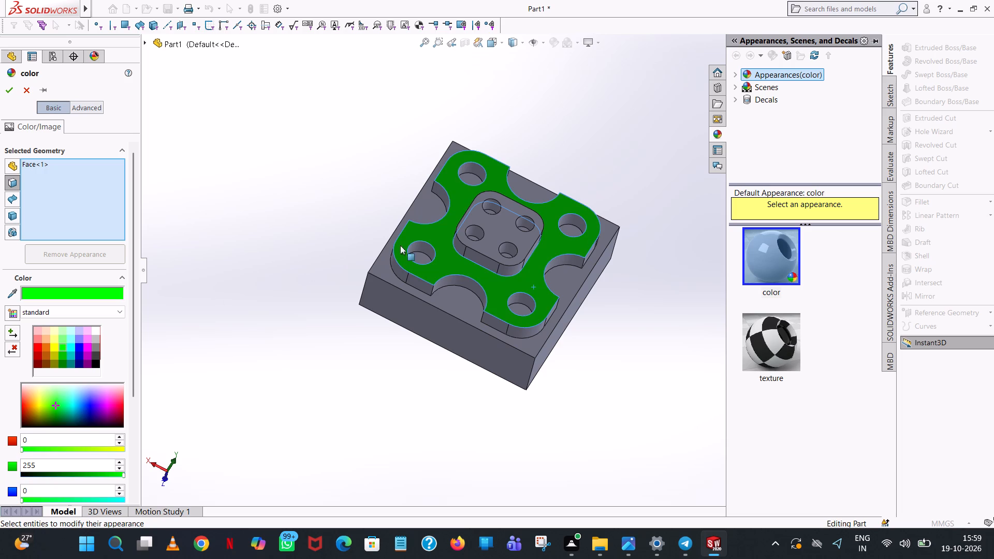
Extend the green colour to the inner walls of the four 15 mm corner holes in the raised plate.
left_click(430, 248)
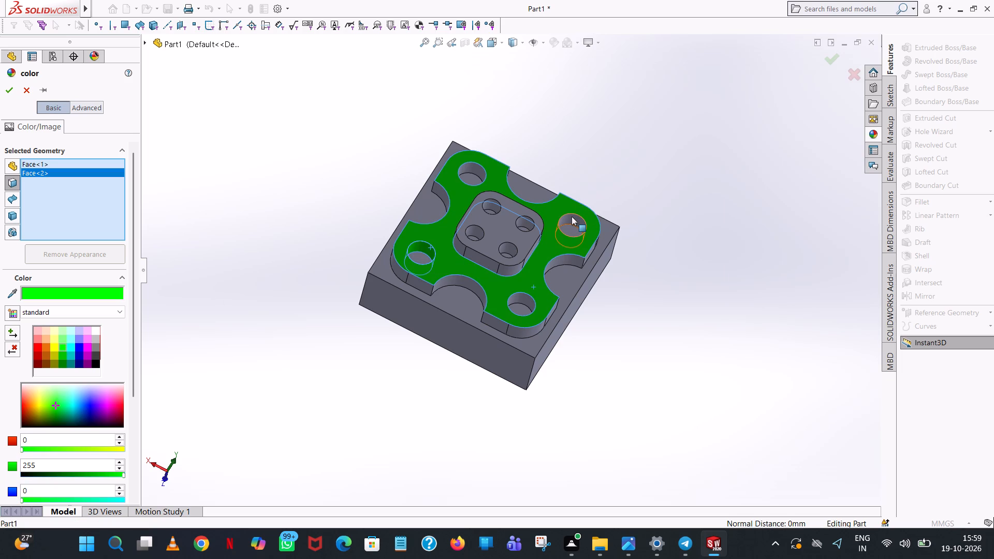
left_click(572, 216)
left_click(518, 295)
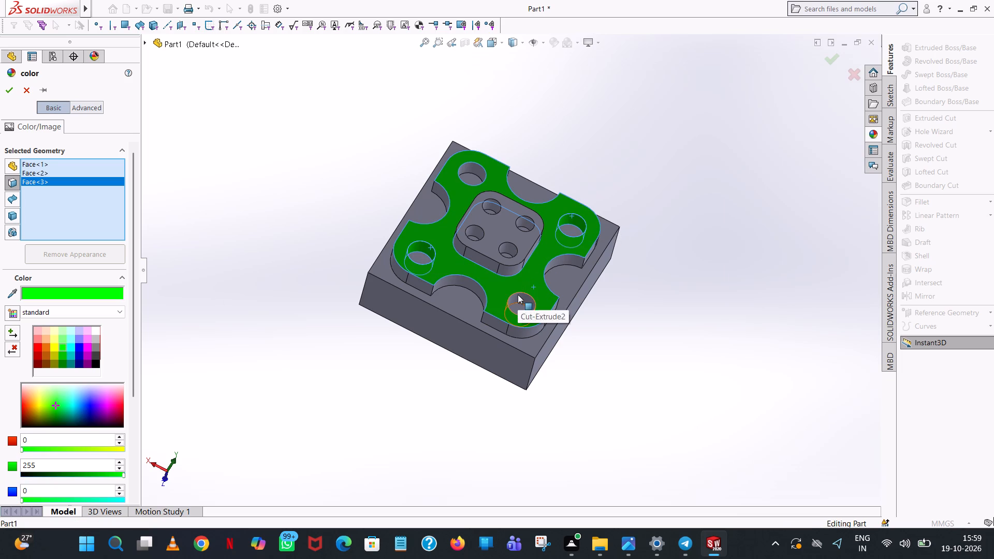
left_click(475, 165)
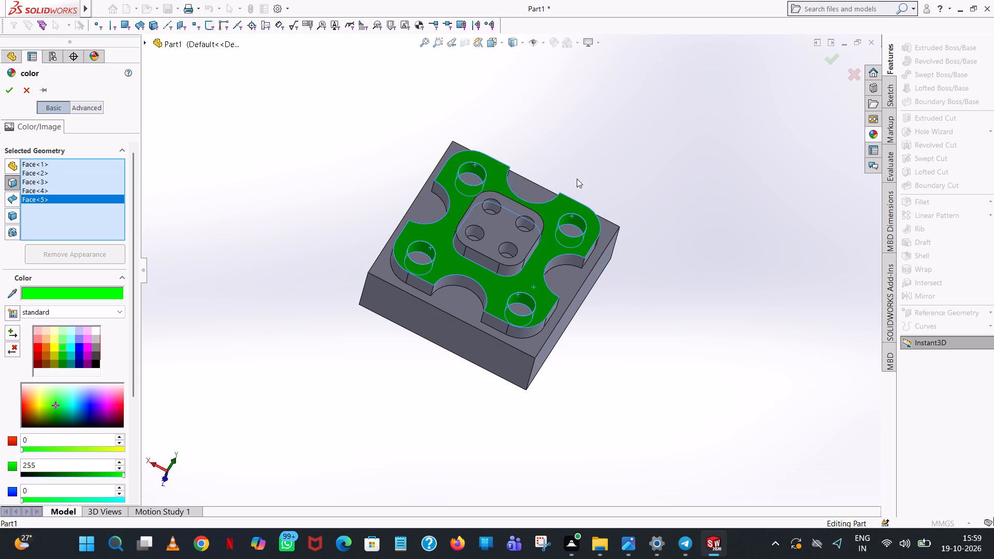
Keep the plate's top face green and add the first curved cut-outs, flat edges and rounded corners of its outer wall.
left_click(458, 278)
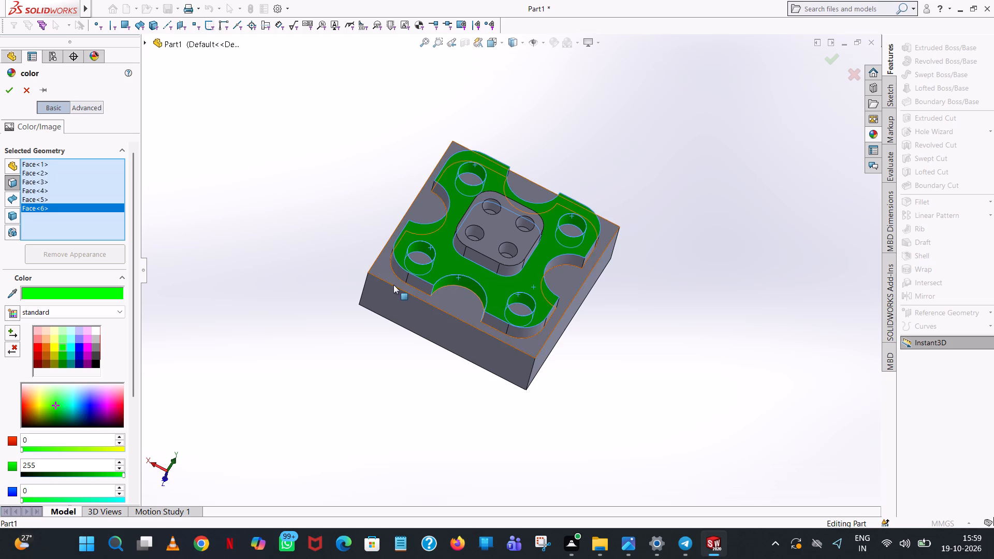
left_click(420, 278)
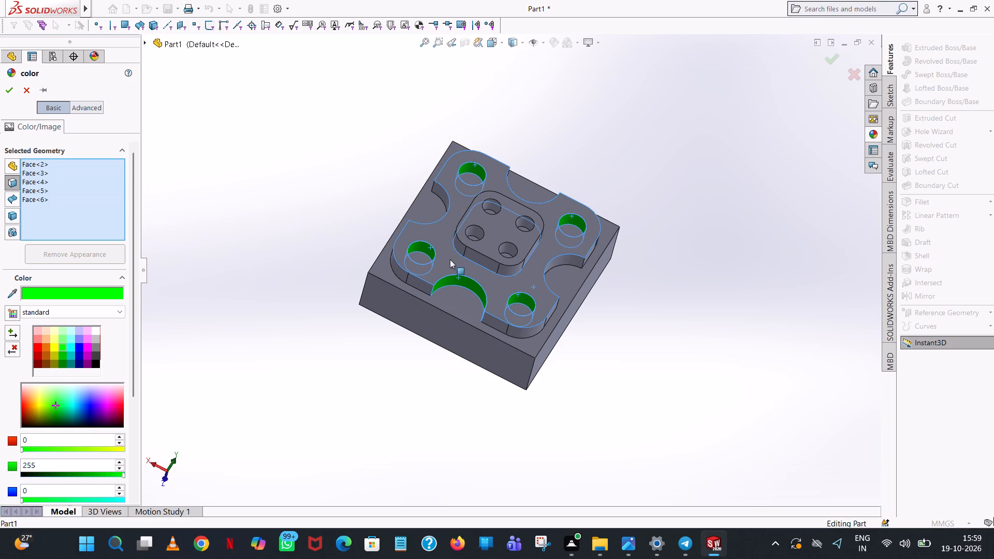
left_click(450, 259)
middle_click_drag(539, 255, 538, 256)
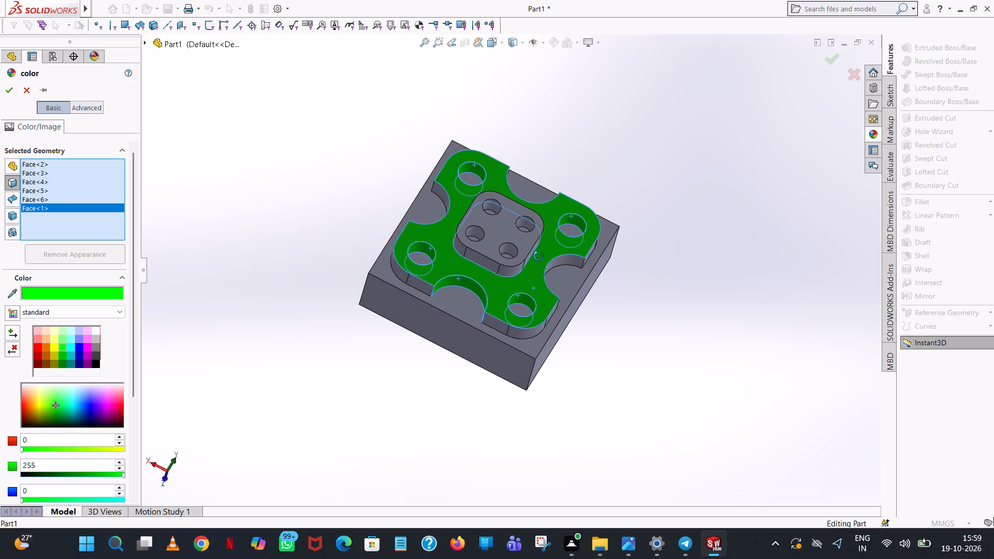
middle_click_drag(538, 256, 528, 136)
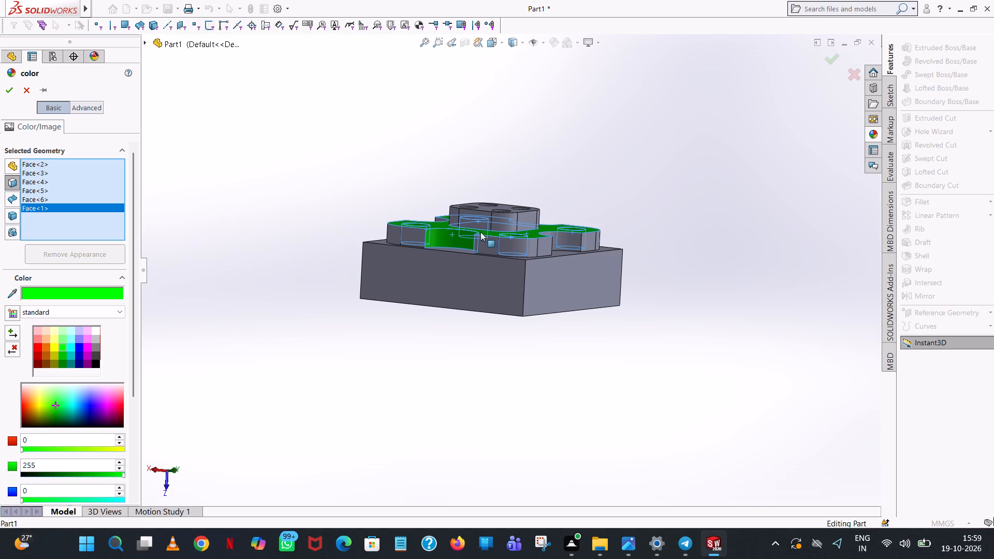
left_click(485, 238)
left_click(516, 239)
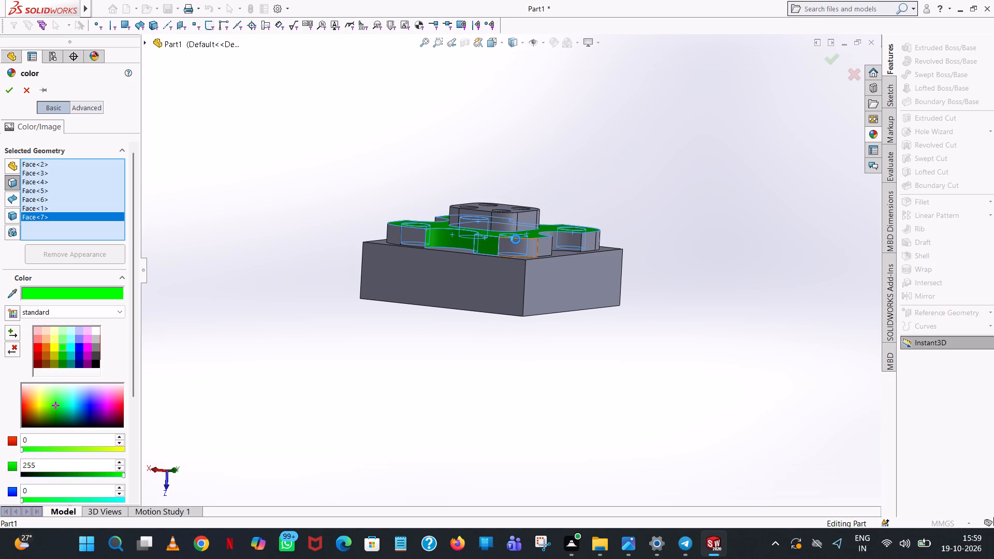
left_click(542, 240)
middle_click_drag(537, 245, 426, 257)
left_click(428, 248)
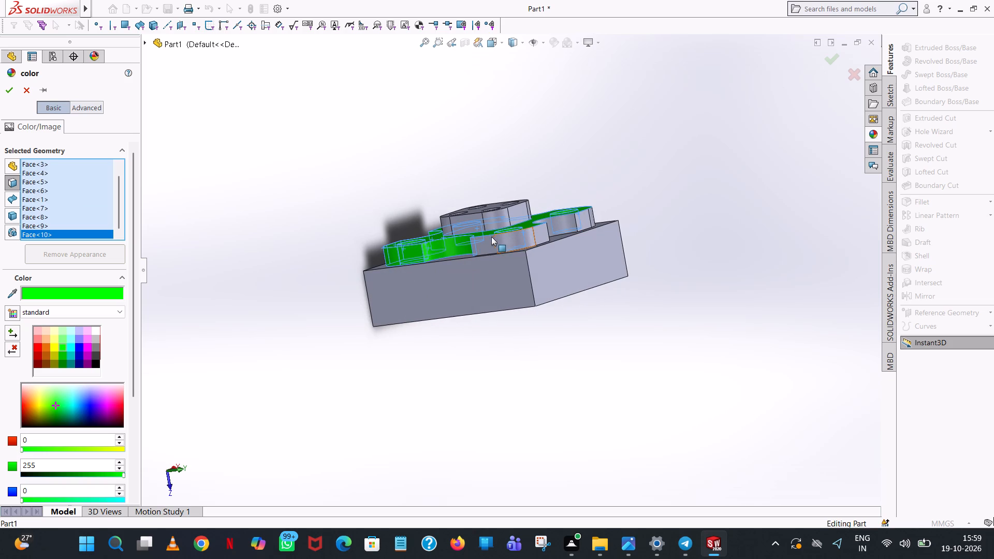
left_click(487, 238)
left_click(512, 237)
left_click(540, 233)
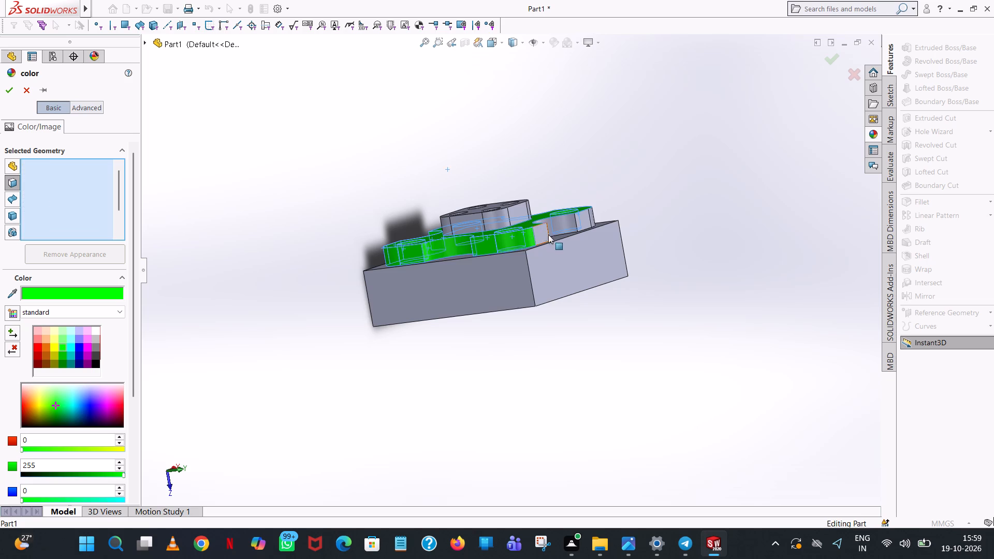
Add the remaining cut-out, edge and corner faces around the raised plate's outer wall to the green colouring and apply it.
middle_click_drag(546, 234, 465, 286)
scroll(522, 243, "up", 1)
left_click(494, 253)
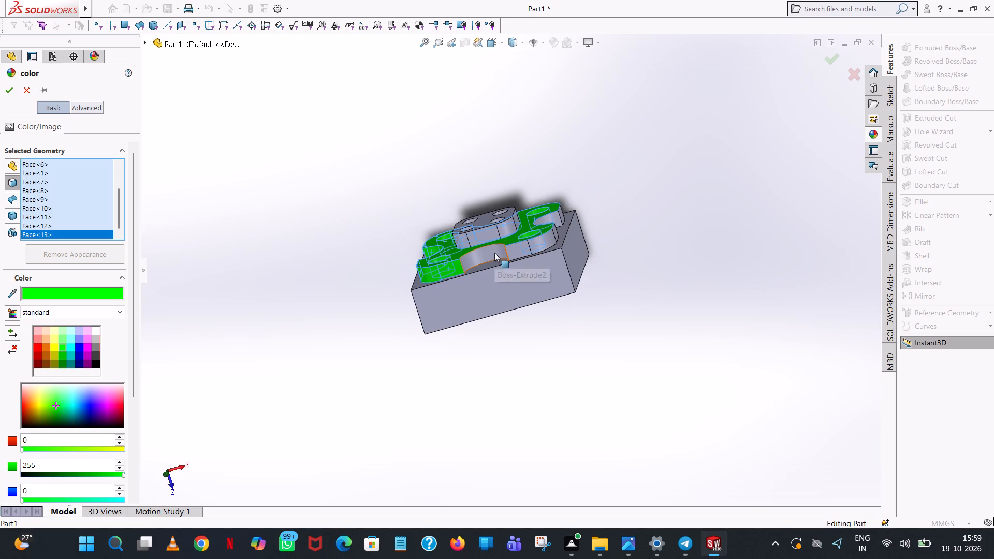
left_click(513, 253)
left_click(539, 245)
middle_click_drag(545, 238, 524, 256)
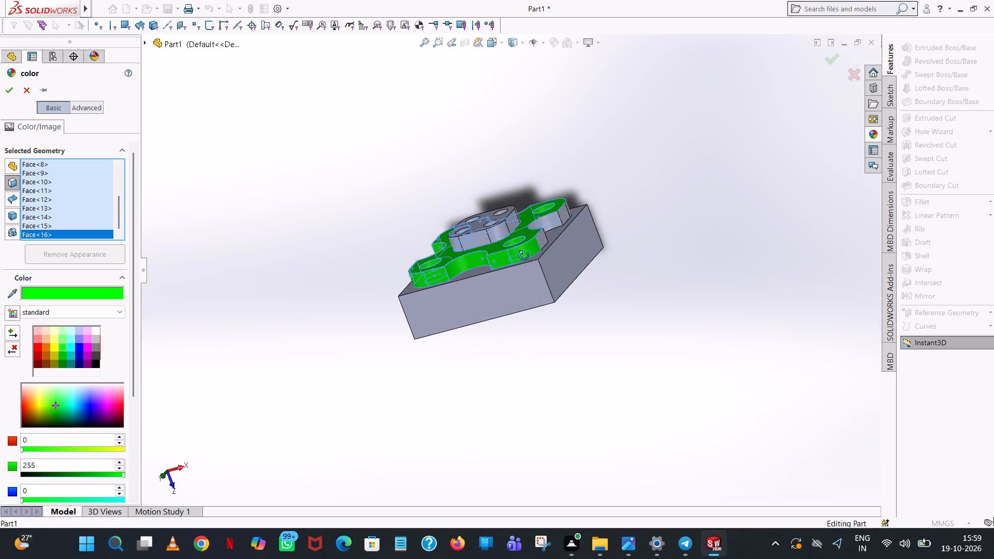
middle_click_drag(524, 256, 491, 279)
left_click(499, 252)
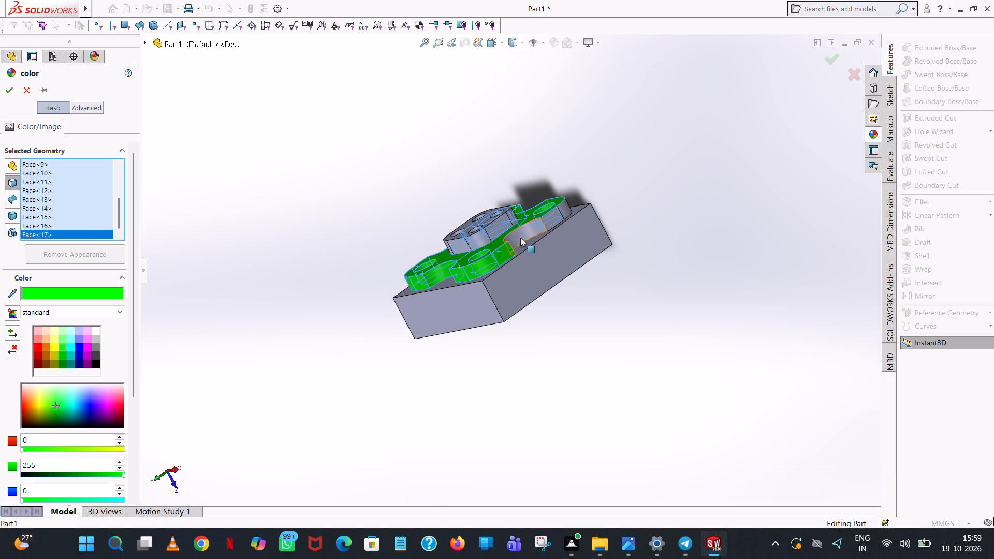
left_click(520, 236)
left_click(554, 213)
left_click(561, 211)
middle_click_drag(554, 215, 528, 254)
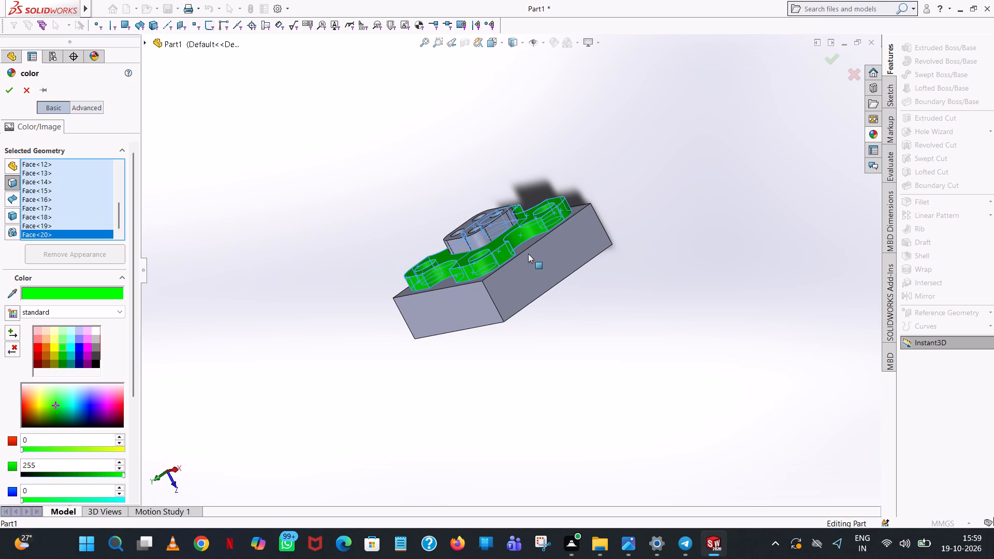
middle_click_drag(528, 254, 463, 390)
left_click(501, 286)
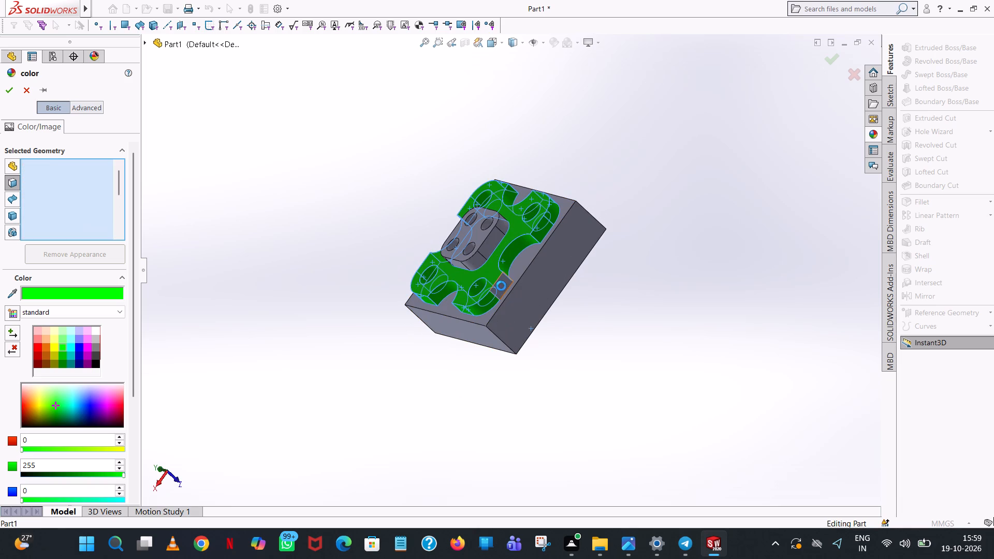
left_click(12, 83)
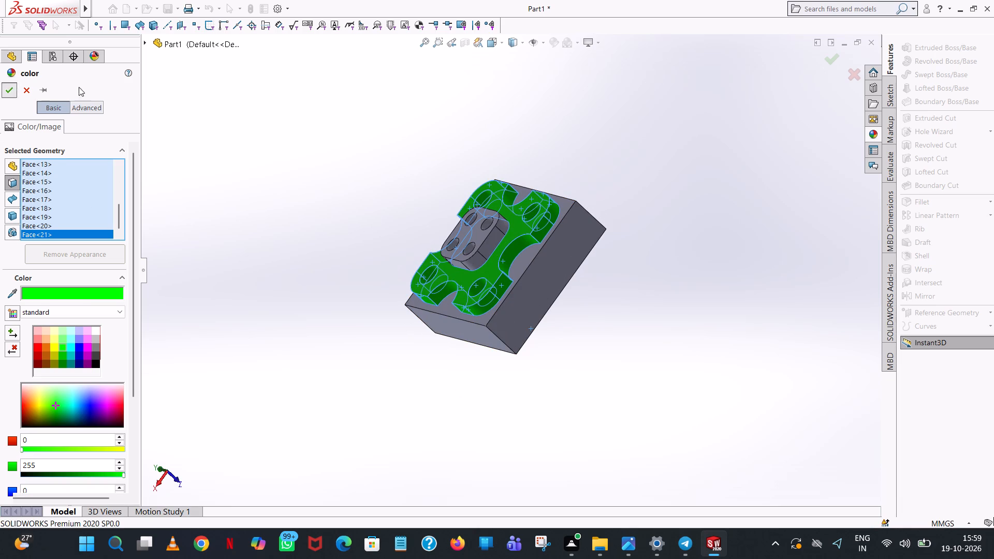
Give the top face of the central boss a dark teal face colour (RGB 0, 128, 128).
middle_click_drag(365, 184, 458, 238)
middle_click_drag(467, 209, 472, 192)
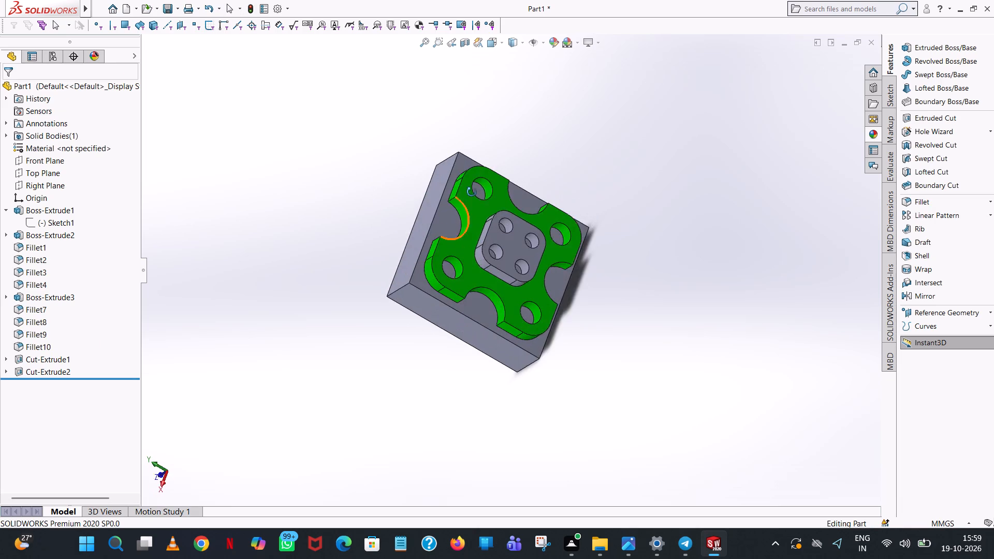
middle_click_drag(472, 192, 466, 170)
left_click(514, 233)
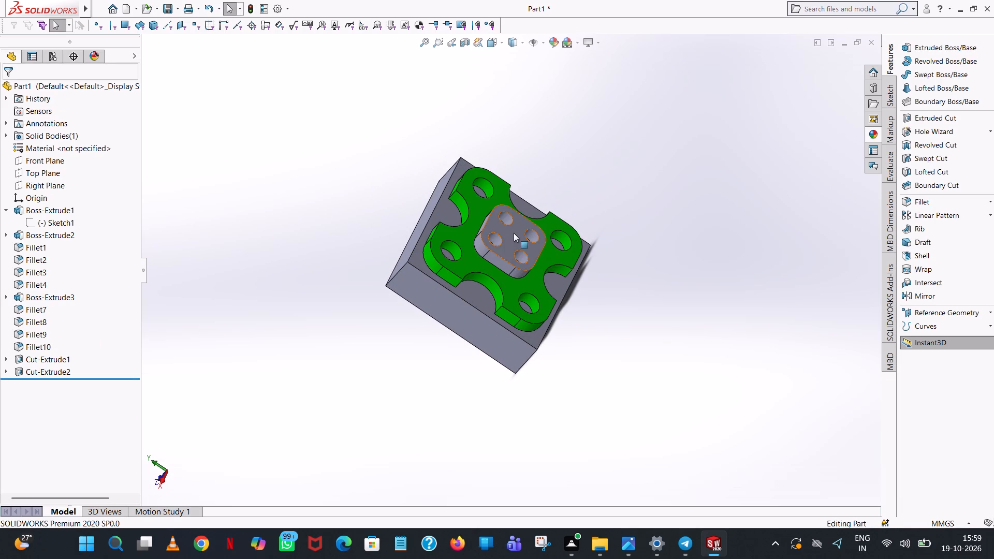
right_click(514, 233)
left_click(538, 200)
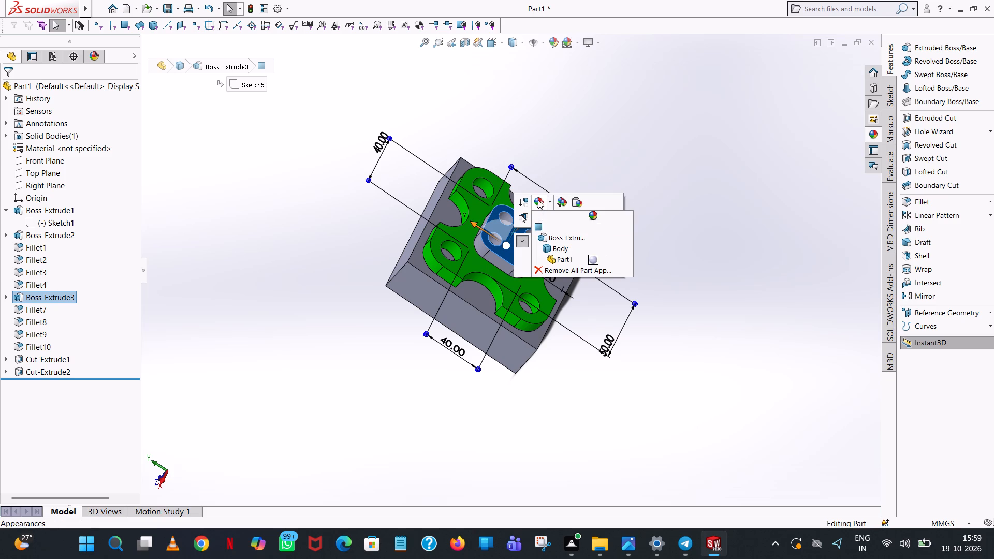
left_click(568, 229)
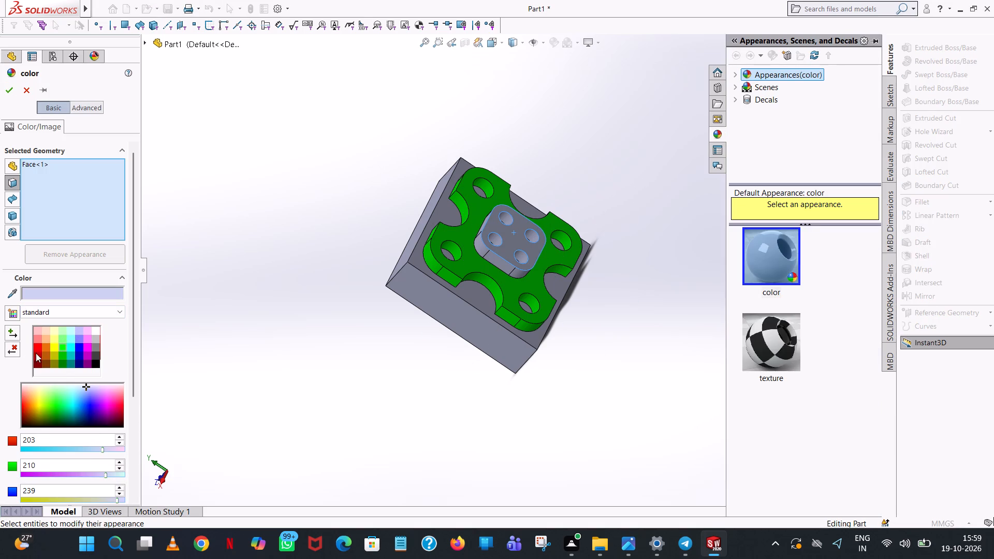
left_click(71, 354)
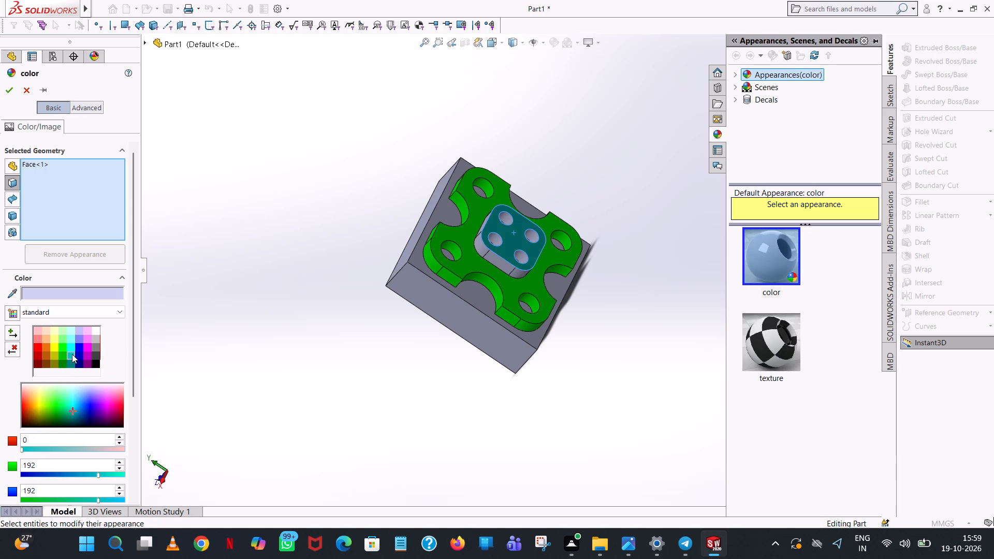
left_click(74, 363)
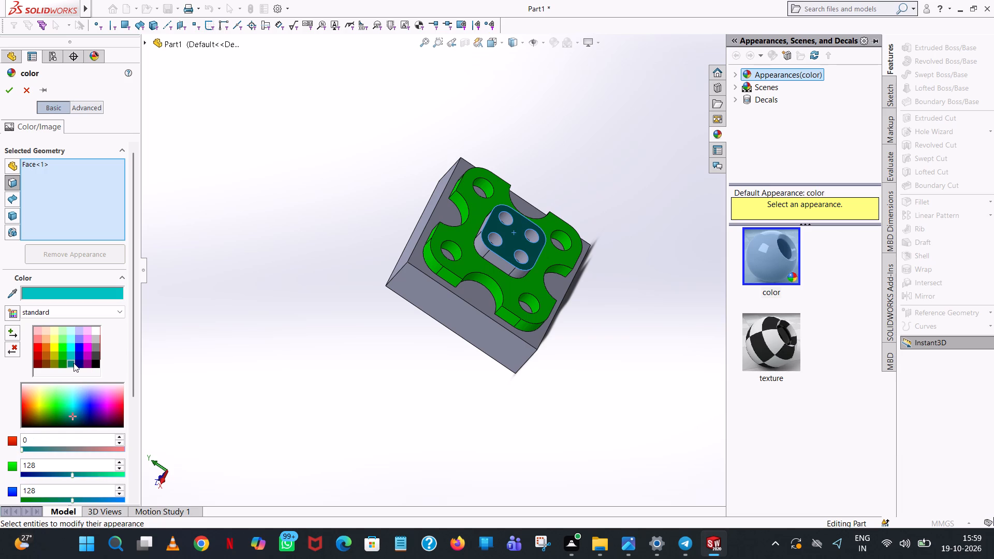
Add three flat side faces and the four rounded corner faces of the central boss to the dark teal colouring.
left_click(500, 262)
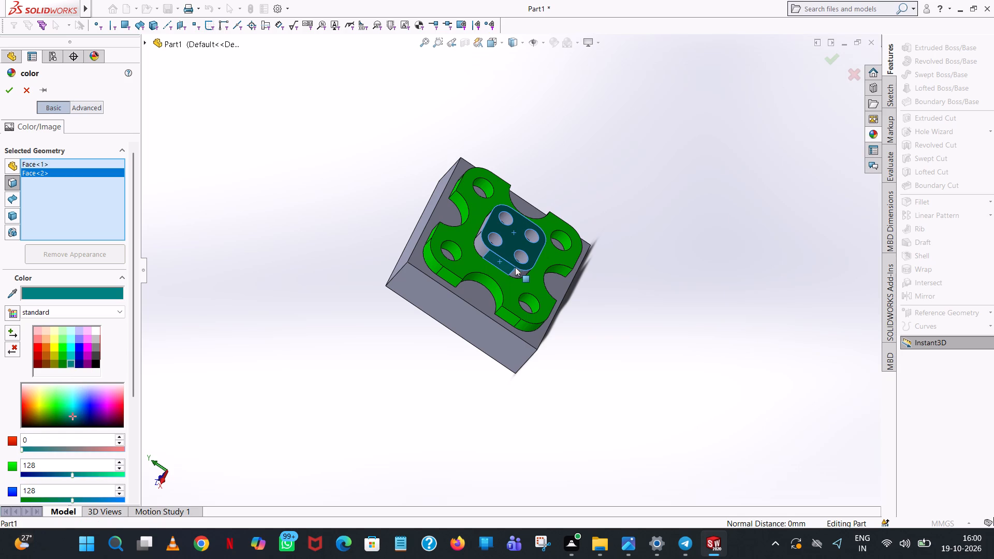
left_click(517, 273)
middle_click_drag(537, 244, 474, 214)
scroll(504, 237, "up", 1)
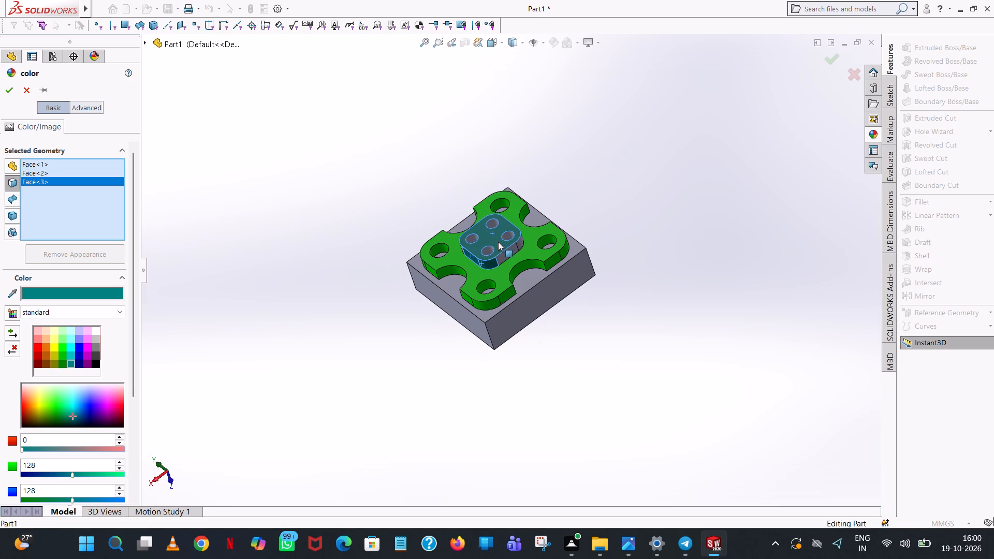
left_click(504, 254)
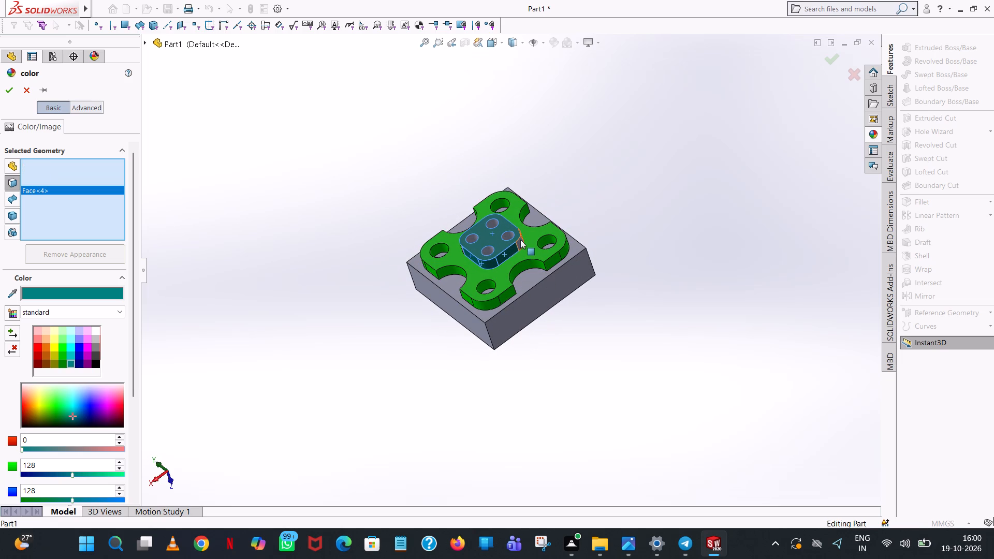
left_click(520, 240)
middle_click_drag(488, 230, 543, 364)
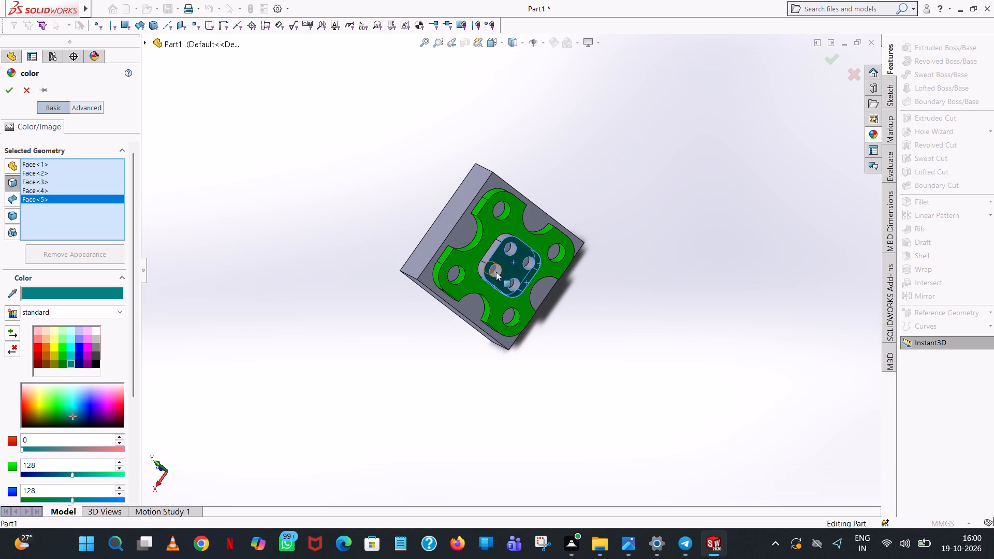
left_click(493, 252)
left_click(483, 269)
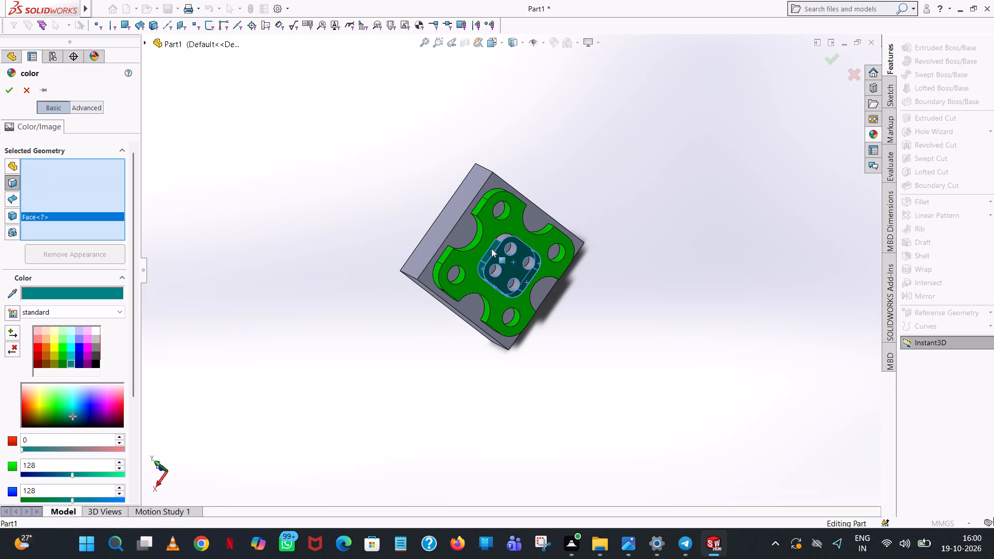
left_click(506, 236)
Add the inner walls of the boss's four holes to the dark teal colouring and apply it.
left_click(514, 252)
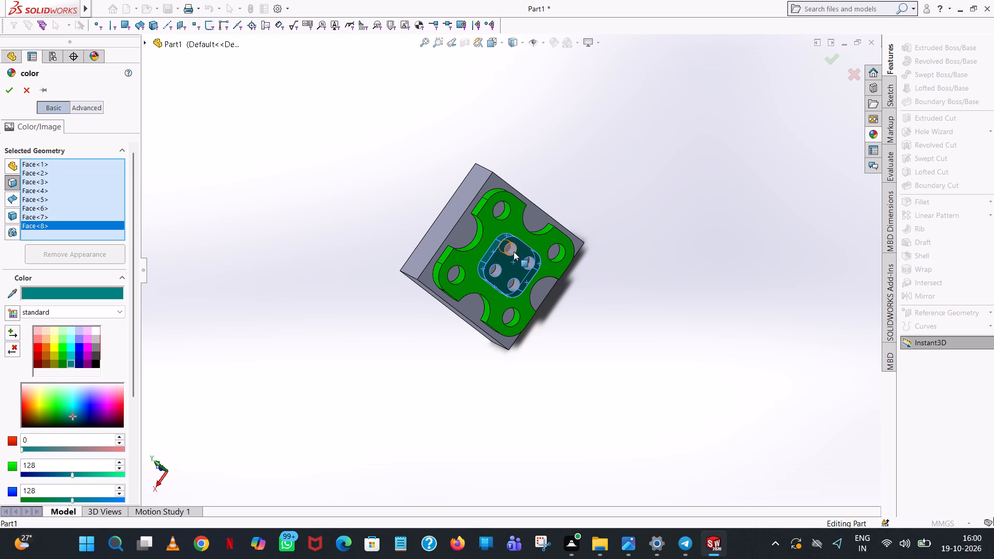
left_click(532, 264)
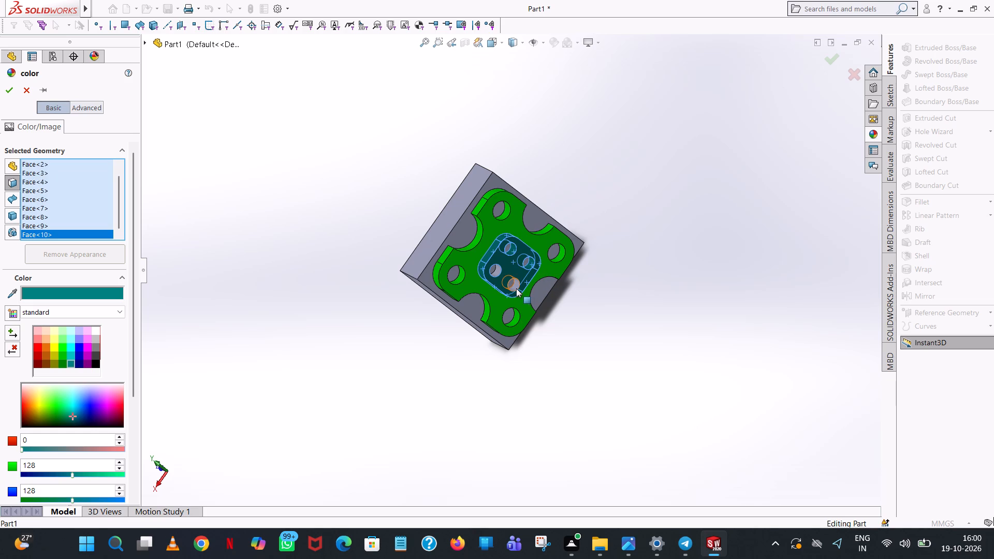
left_click(516, 288)
left_click(497, 266)
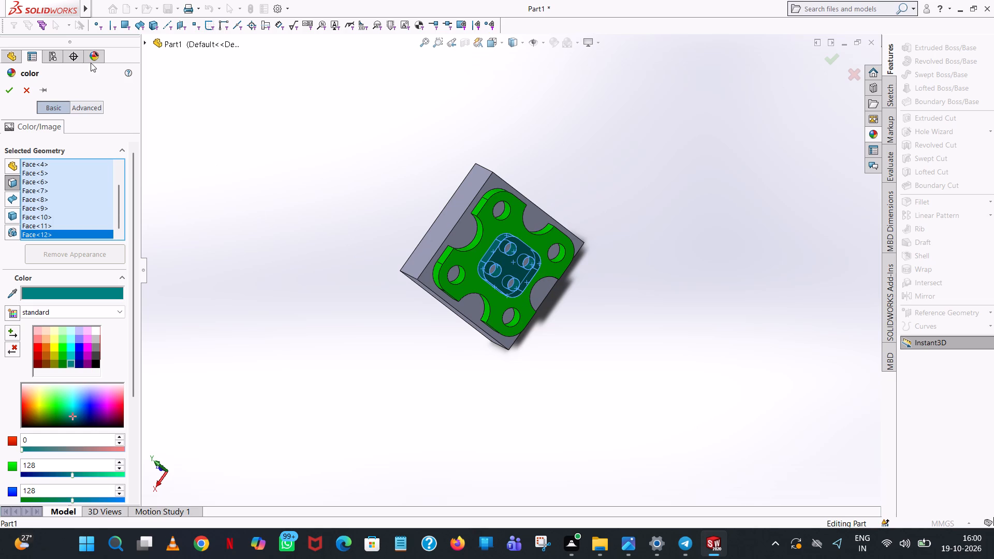
left_click(7, 91)
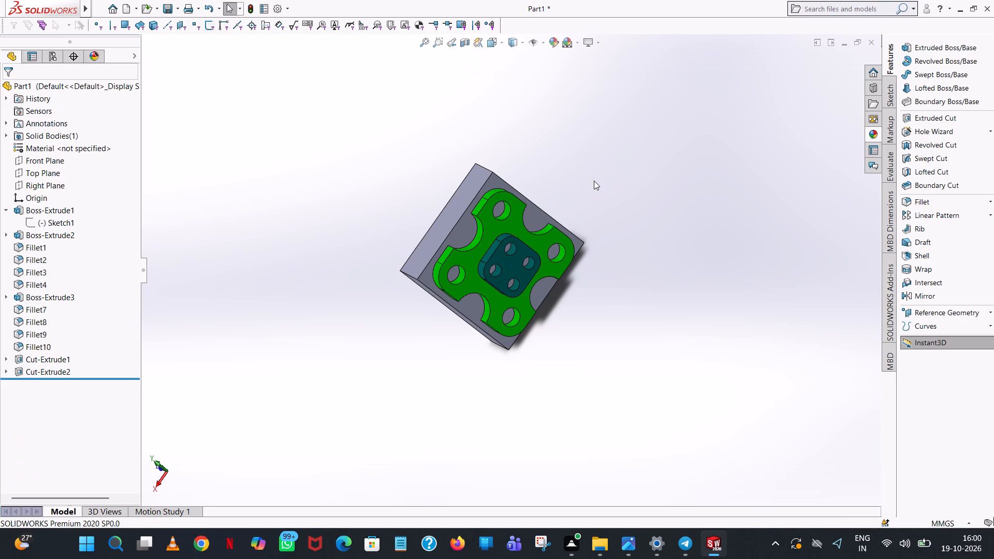
Give one side face of the base block a pale cyan face colour (RGB 192, 255, 255).
middle_click_drag(622, 249, 546, 108)
scroll(607, 187, "up", 1)
scroll(539, 117, "up", 1)
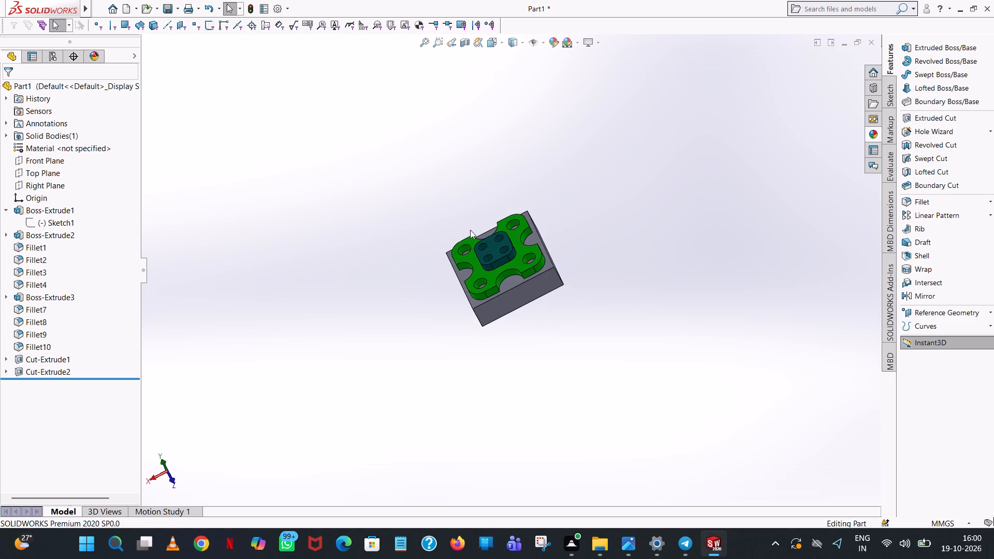
scroll(471, 245, "down", 3)
scroll(543, 304, "down", 5)
middle_click_drag(591, 214, 653, 165)
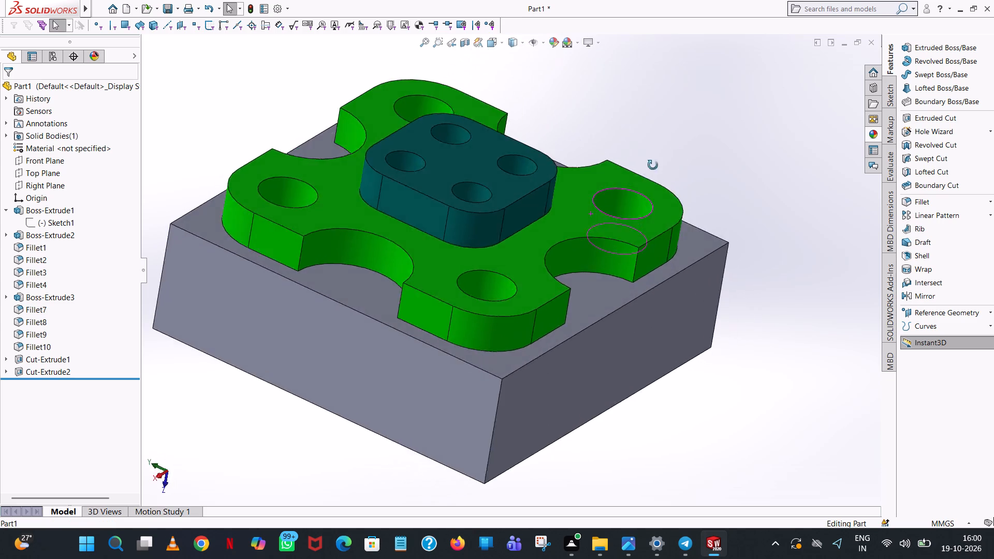
middle_click_drag(653, 165, 706, 198)
scroll(706, 201, "up", 1)
left_click(465, 384)
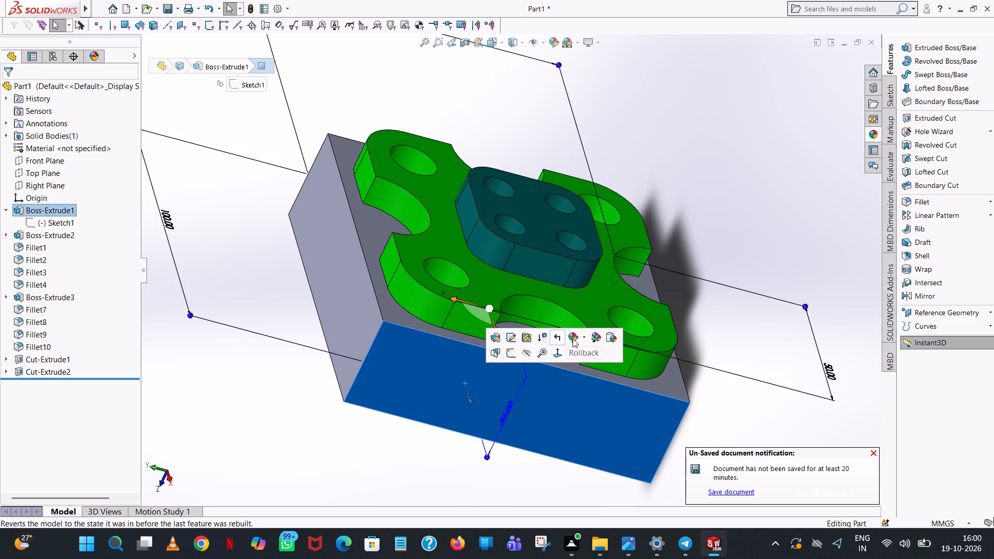
left_click(573, 339)
left_click(574, 340)
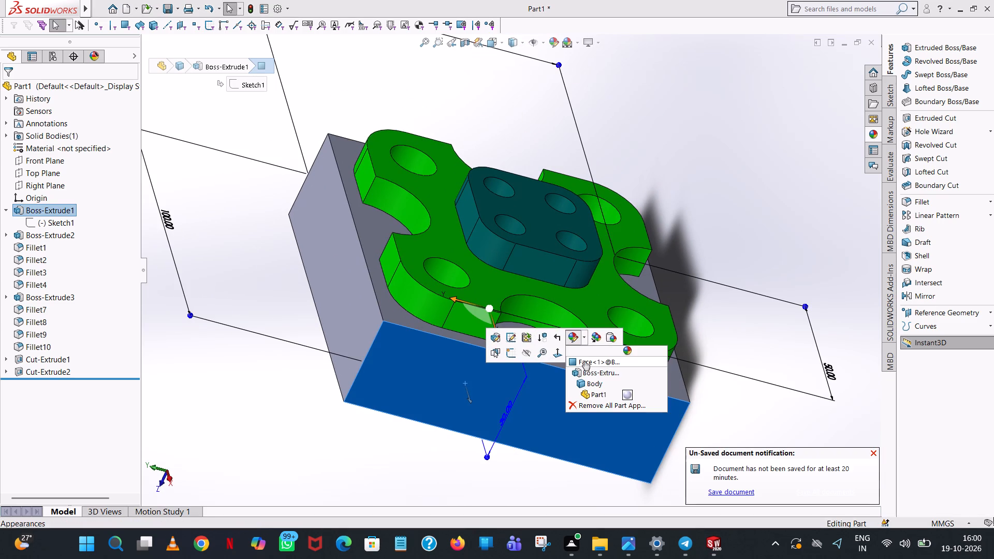
left_click(584, 361)
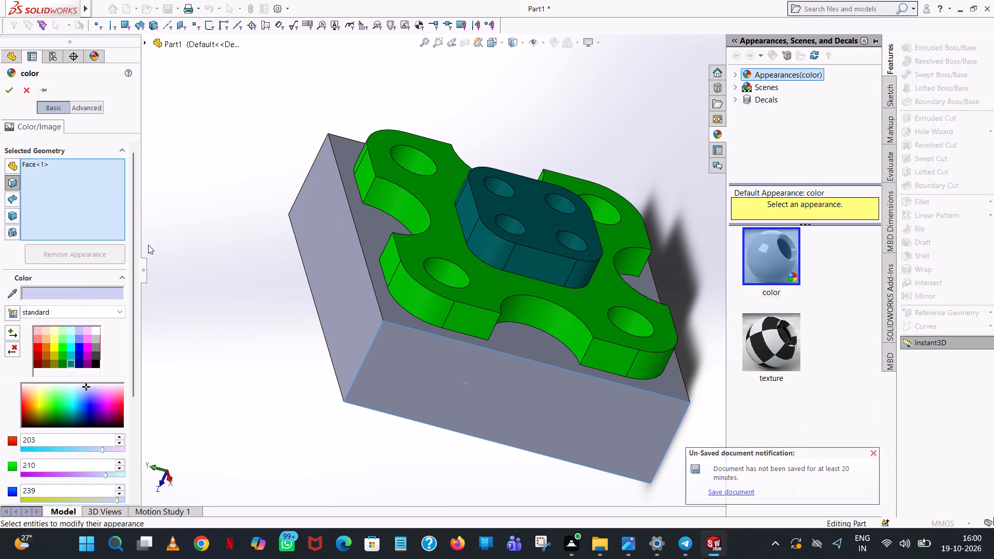
left_click(70, 350)
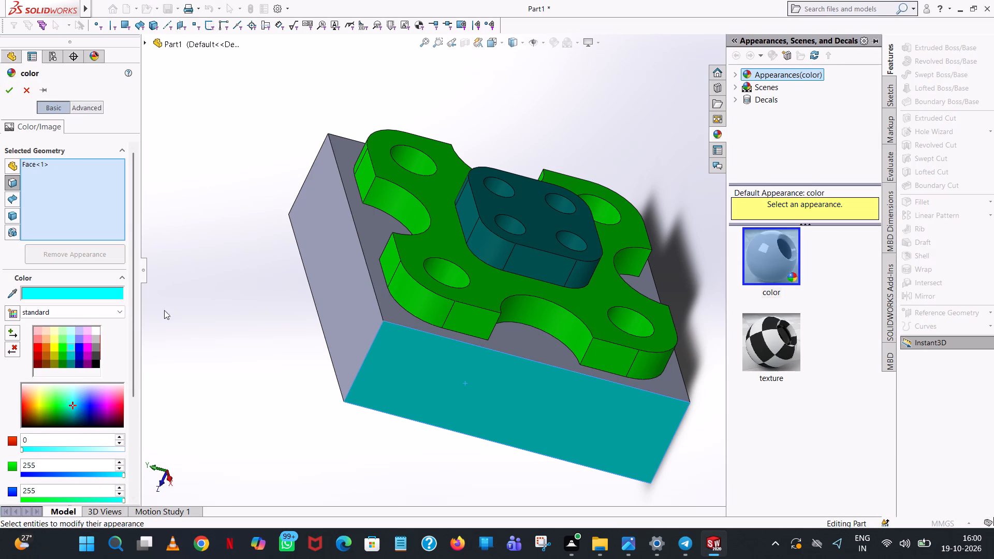
left_click(68, 331)
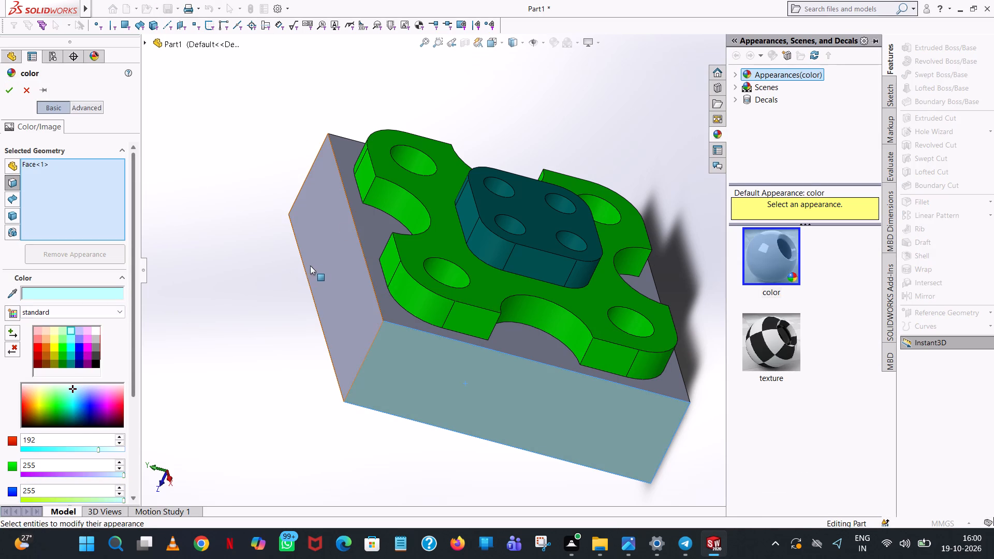
Add the base block's top face and its other three side faces to the pale cyan colouring and apply it.
left_click(343, 266)
left_click(378, 232)
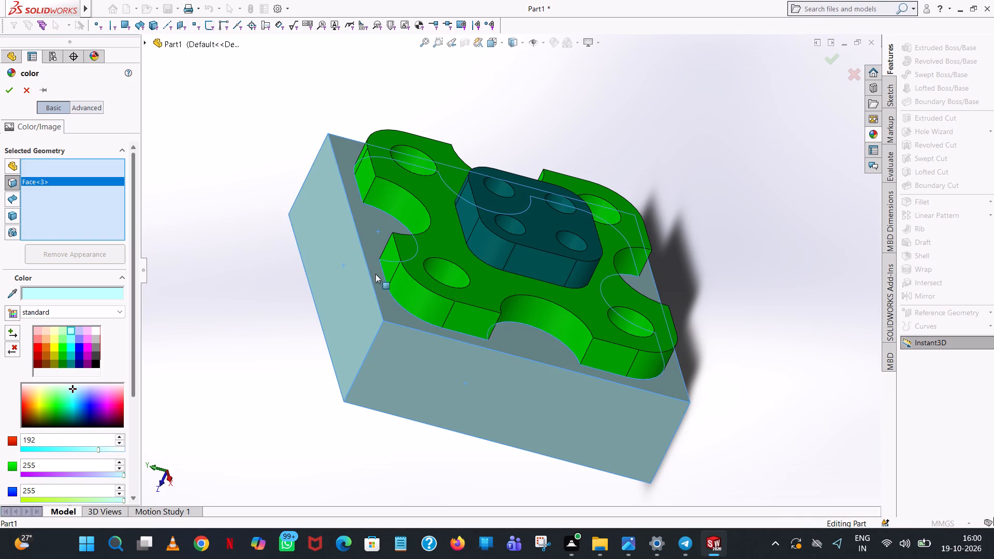
middle_click_drag(715, 285, 631, 403)
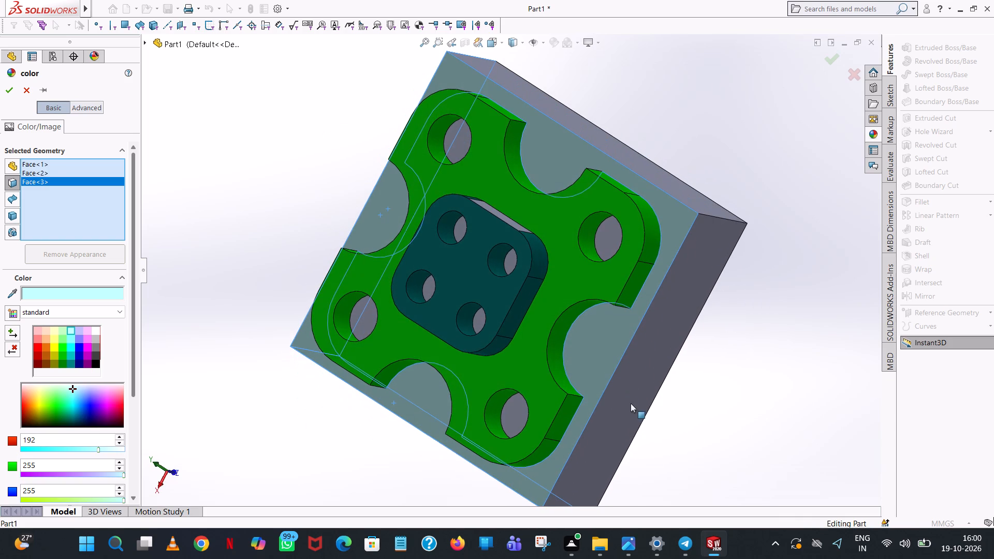
left_click(684, 312)
middle_click_drag(682, 192, 685, 277)
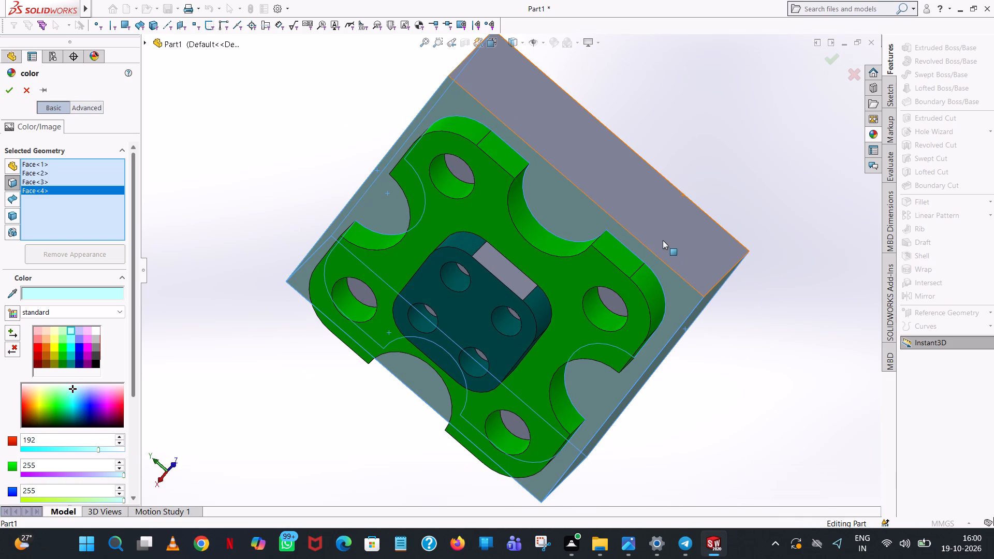
left_click(663, 239)
left_click(3, 92)
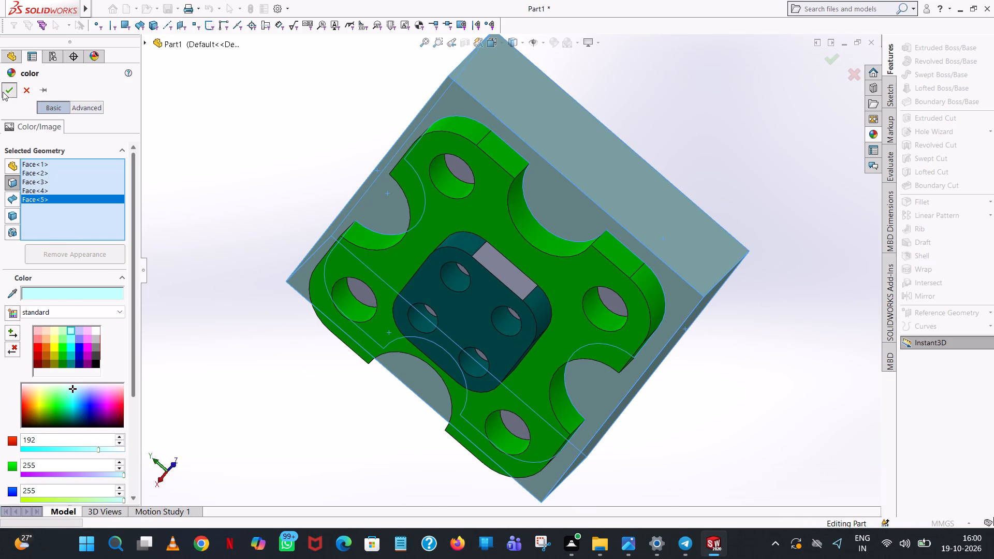
Colour the floor of one 15 mm corner hole and the inner walls of all four white (RGB 255, 255, 255).
middle_click_drag(683, 232, 722, 54)
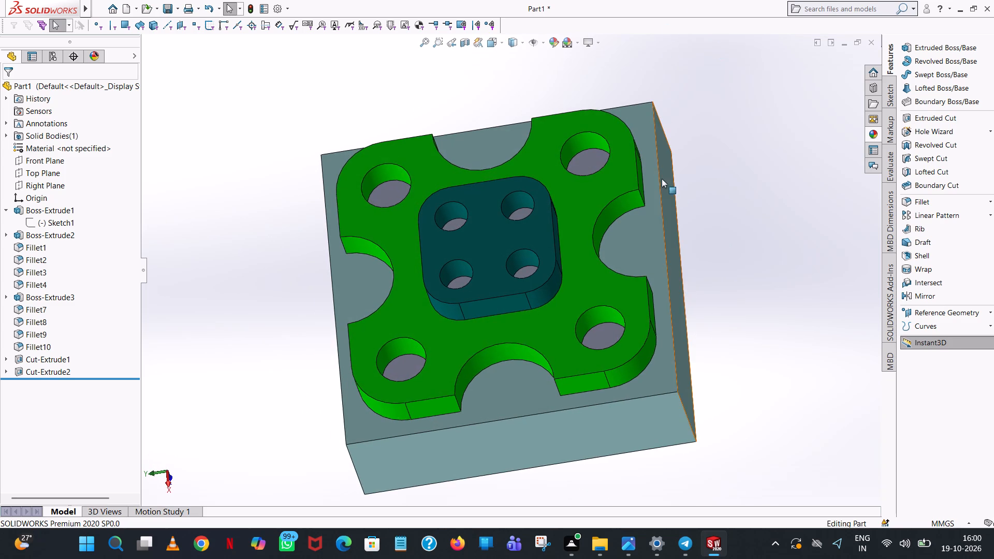
left_click(603, 331)
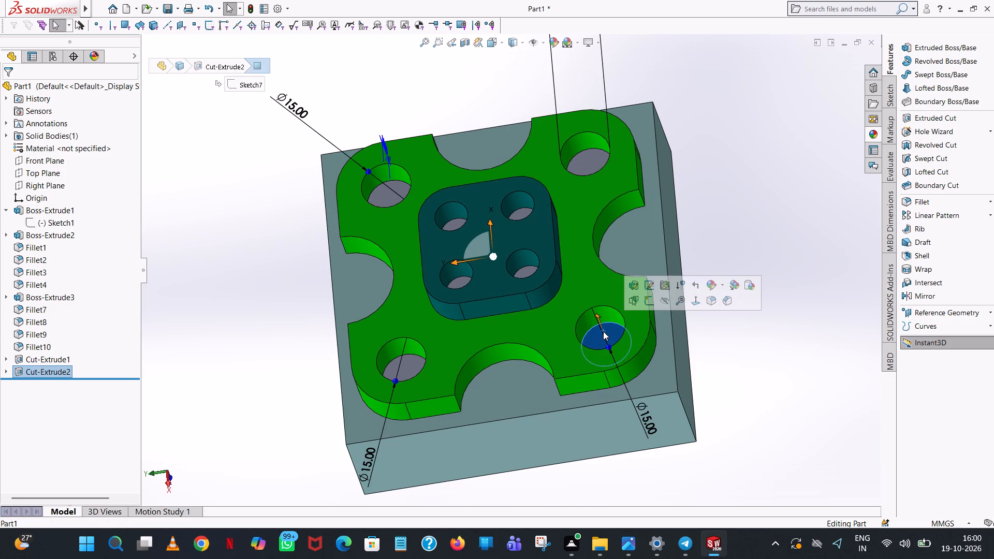
left_click(711, 285)
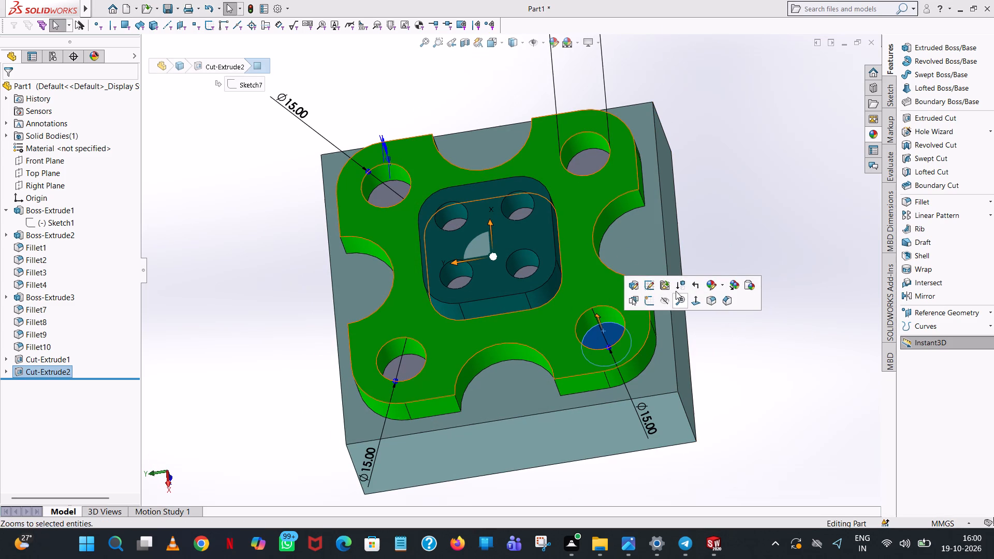
left_click(707, 285)
left_click(732, 307)
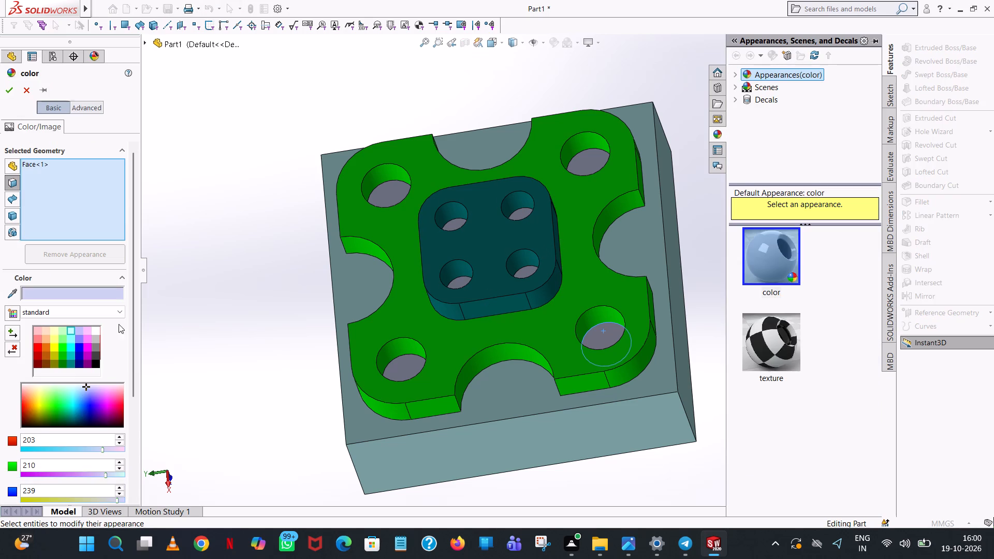
left_click(96, 332)
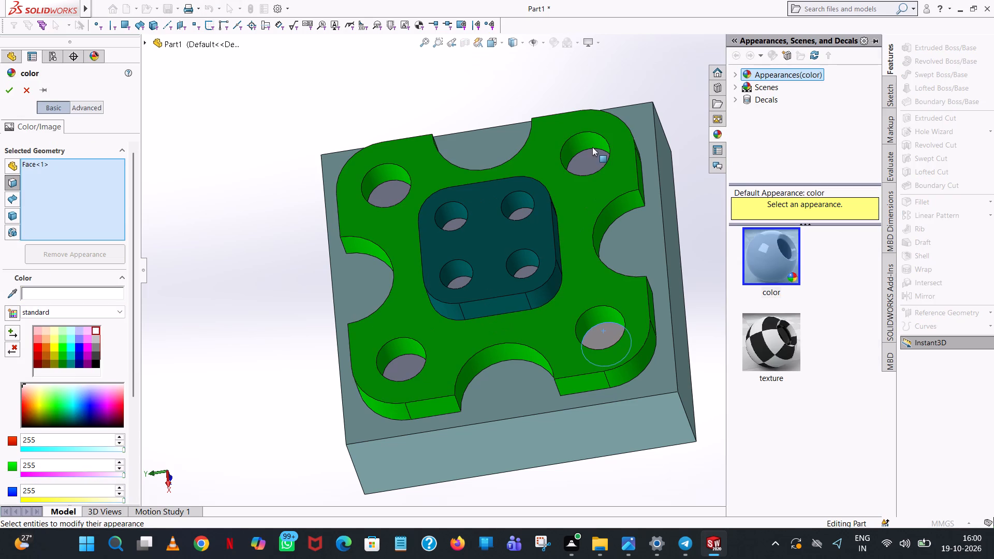
left_click(592, 147)
left_click(382, 177)
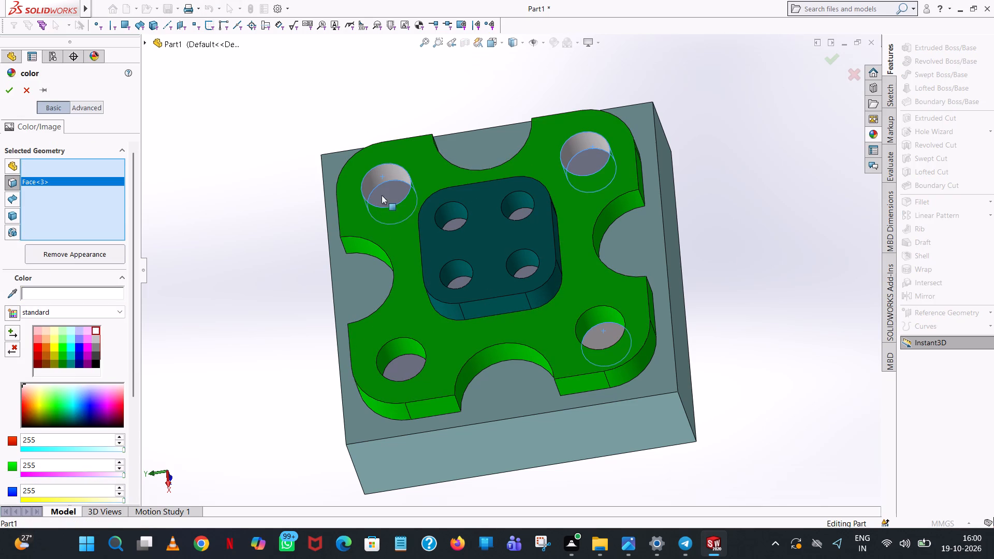
left_click(400, 343)
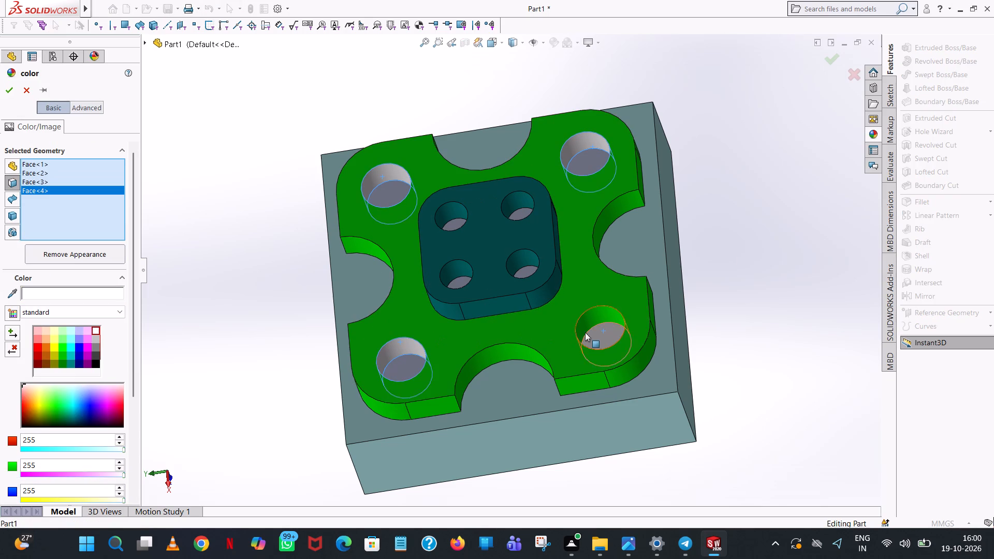
left_click(591, 319)
Add the inner walls of the four holes in the central boss to the white colouring and apply it.
left_click(521, 258)
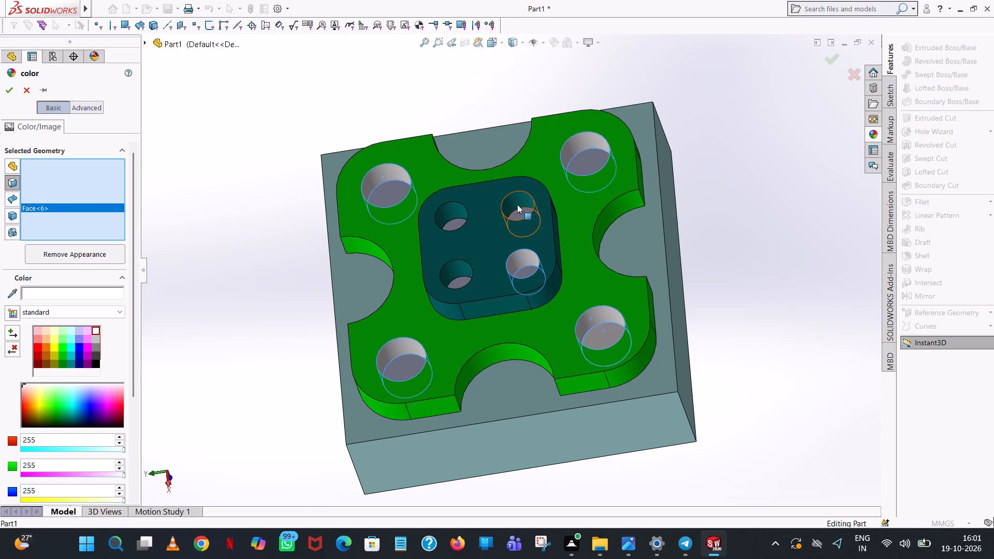
left_click(517, 199)
left_click(452, 211)
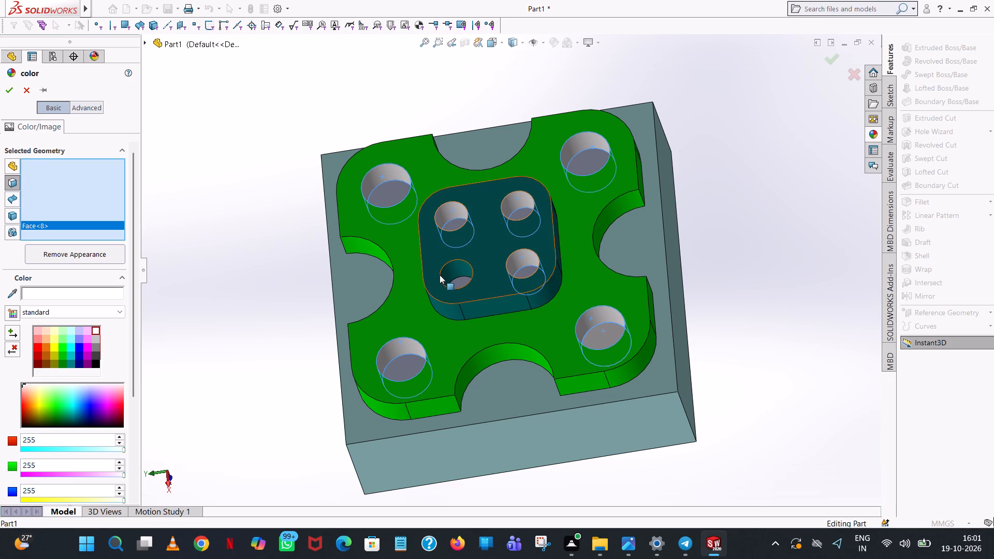
left_click(447, 268)
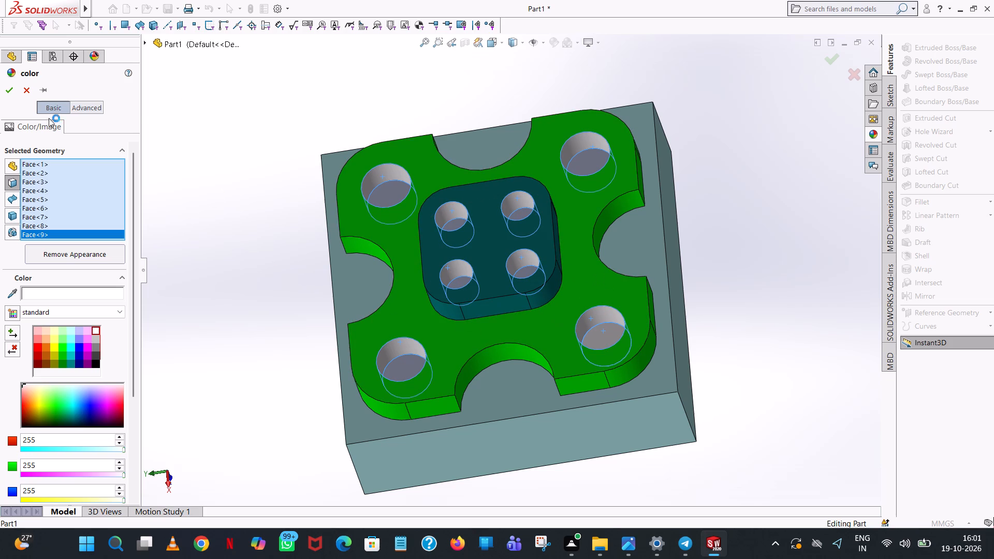
left_click(3, 87)
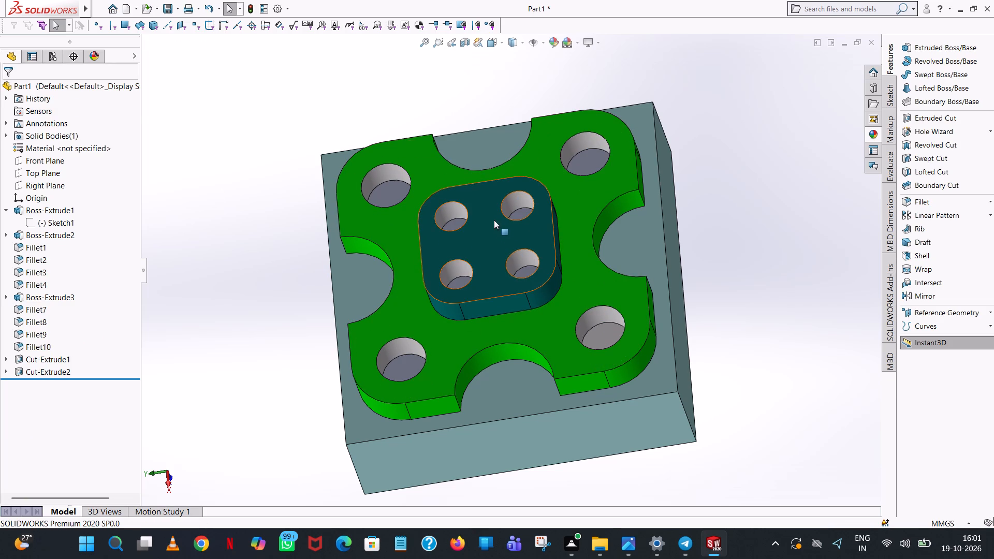
Examine the coloured base, raised plate, boss and holes from several angles.
scroll(503, 227, "up", 1)
middle_click_drag(504, 227, 609, 173)
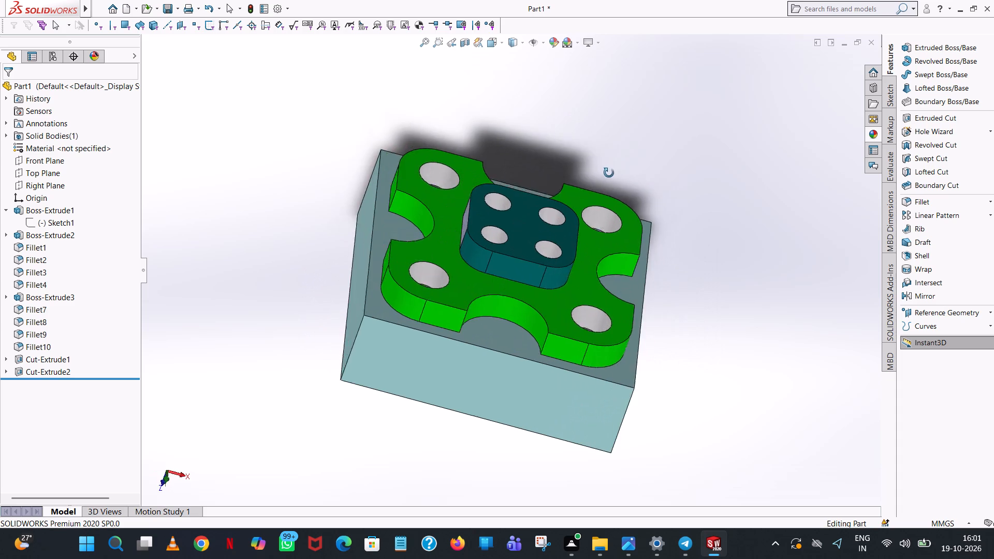
middle_click_drag(609, 173, 655, 320)
scroll(655, 320, "up", 1)
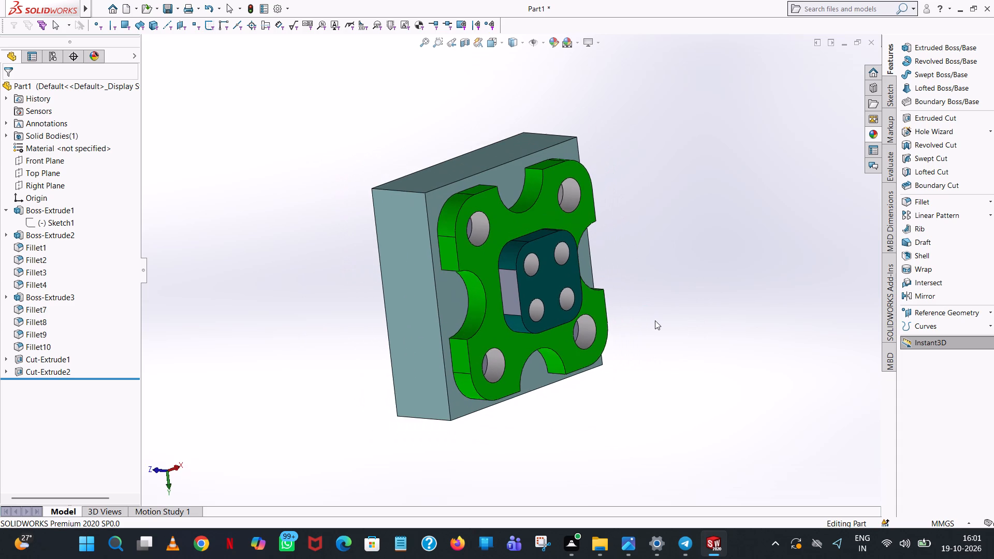
scroll(655, 320, "up", 3)
scroll(654, 320, "down", 1)
middle_click_drag(651, 318, 577, 92)
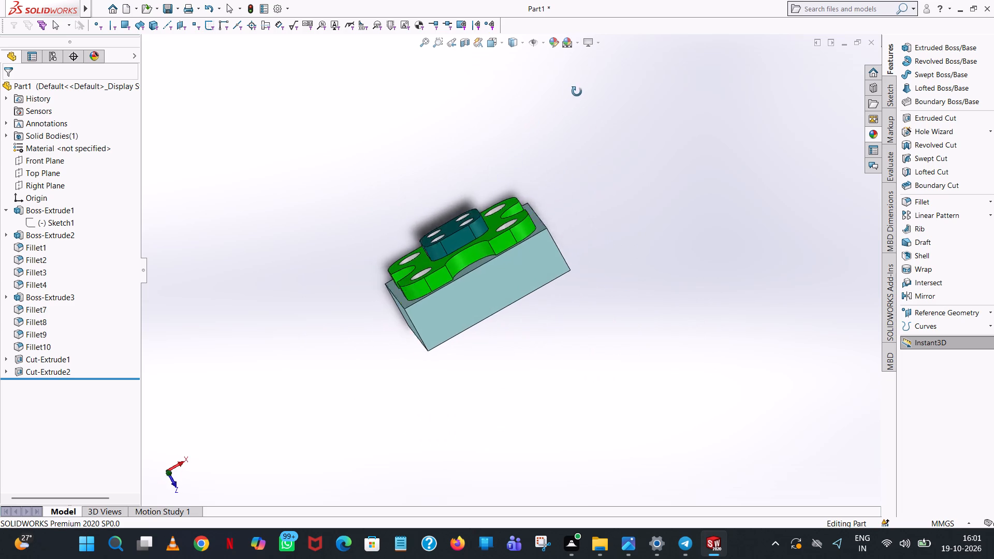
middle_click_drag(577, 92, 582, 88)
middle_click_drag(582, 88, 590, 95)
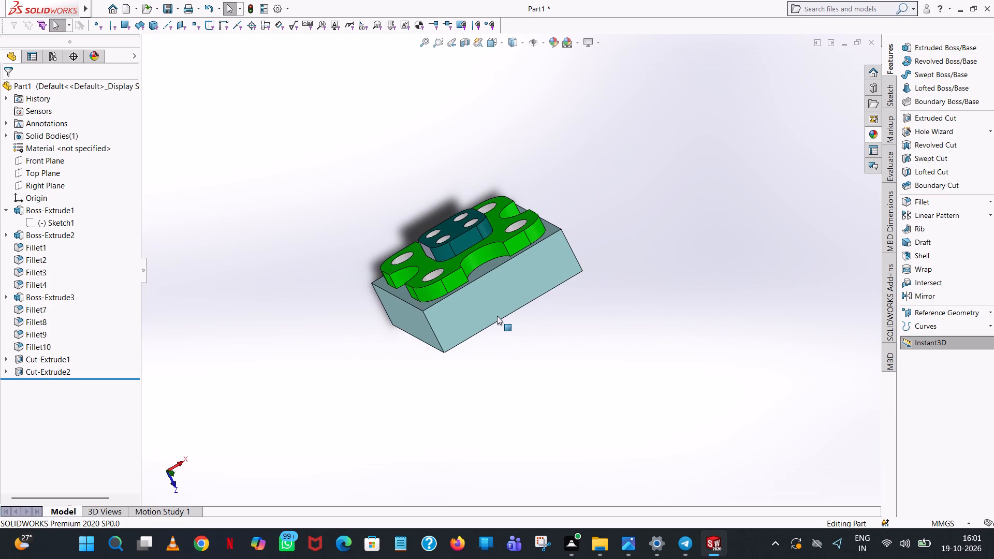
Save the coloured model, oriented in an angled view from above, as a PDF named "mold base" in the fuji new pdf folder.
scroll(498, 316, "down", 1)
middle_click_drag(514, 295, 529, 277)
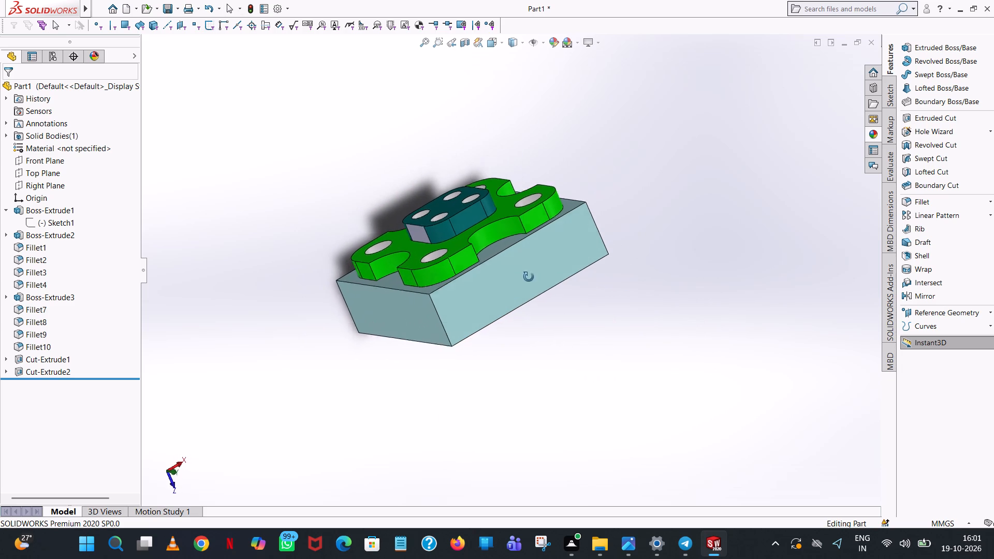
middle_click_drag(529, 277, 662, 198)
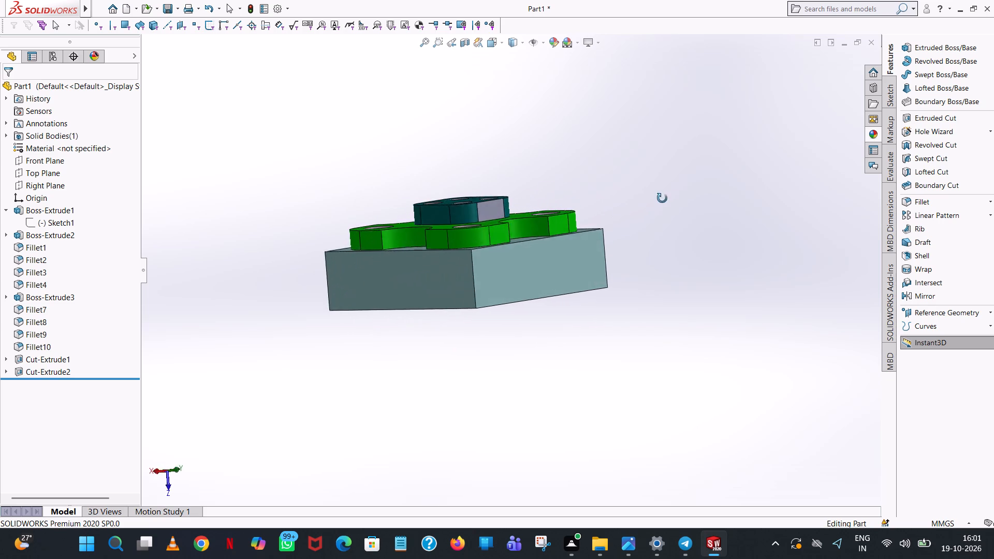
middle_click_drag(662, 198, 716, 184)
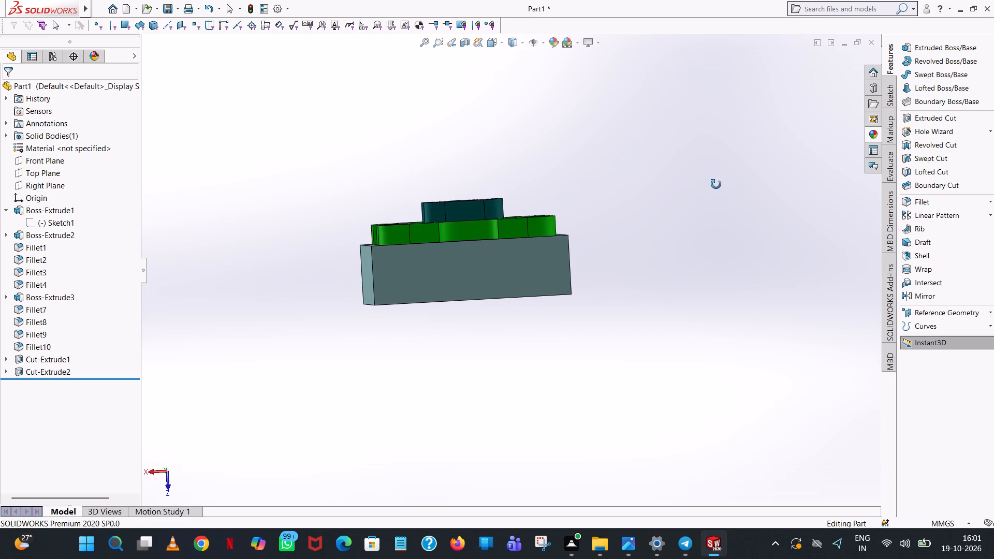
middle_click_drag(716, 184, 717, 215)
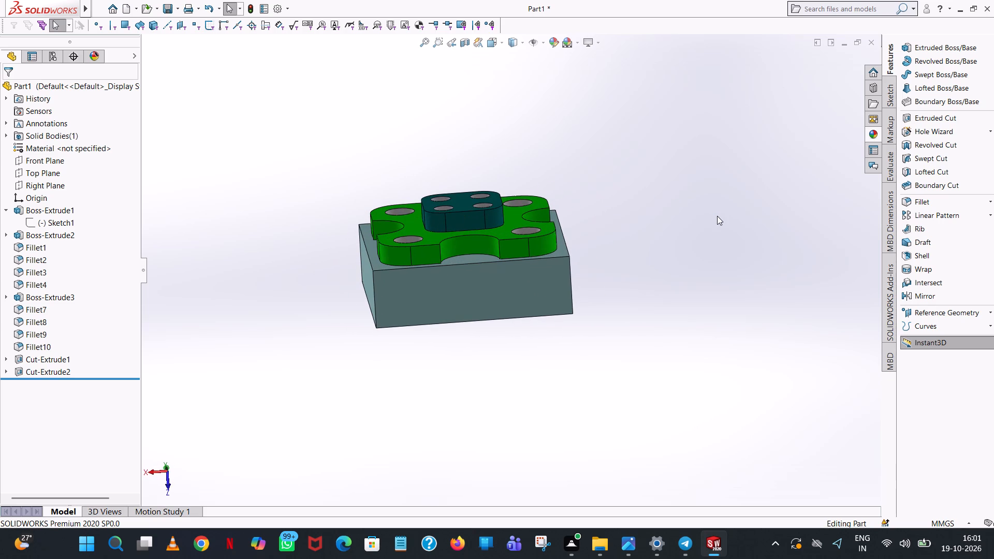
scroll(692, 290, "down", 2)
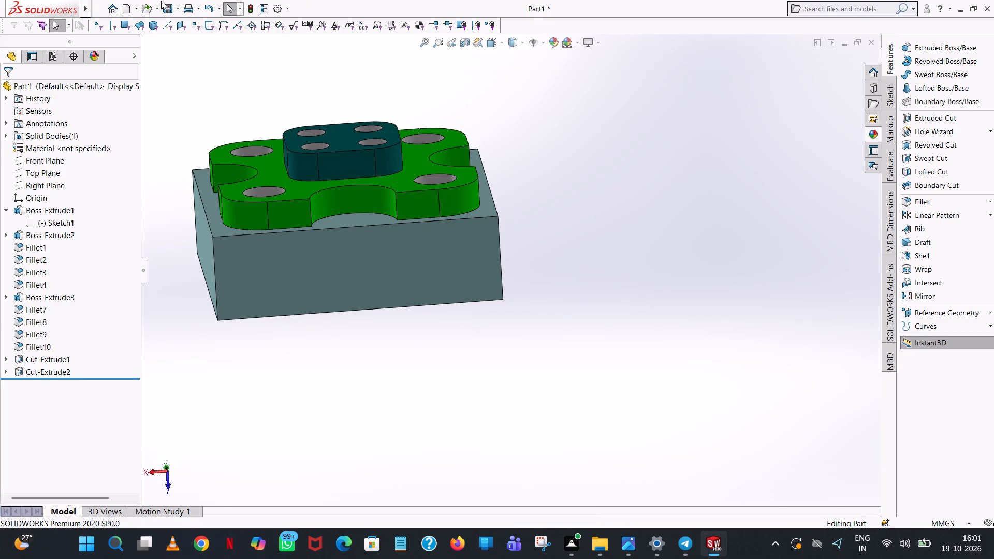
left_click(171, 5)
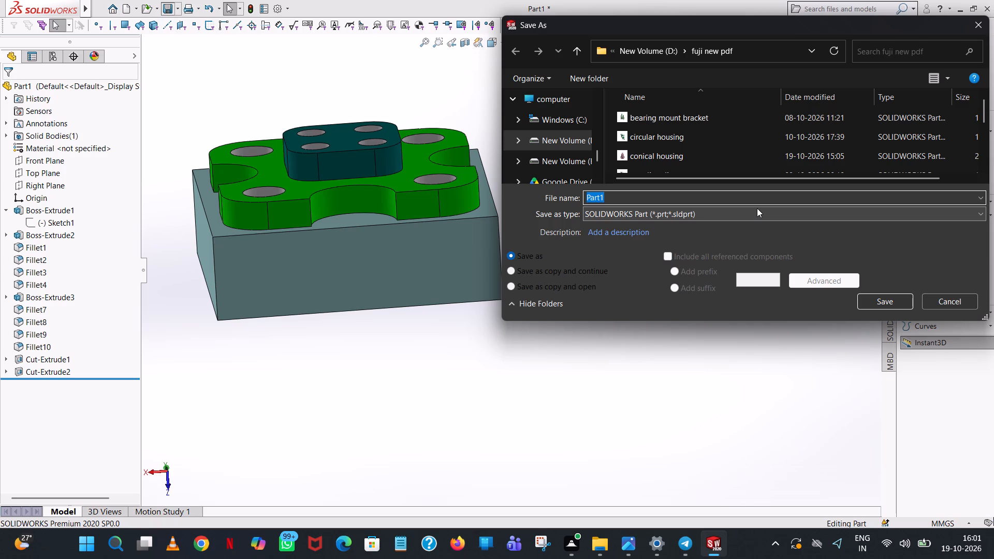
type("mol")
type("d base")
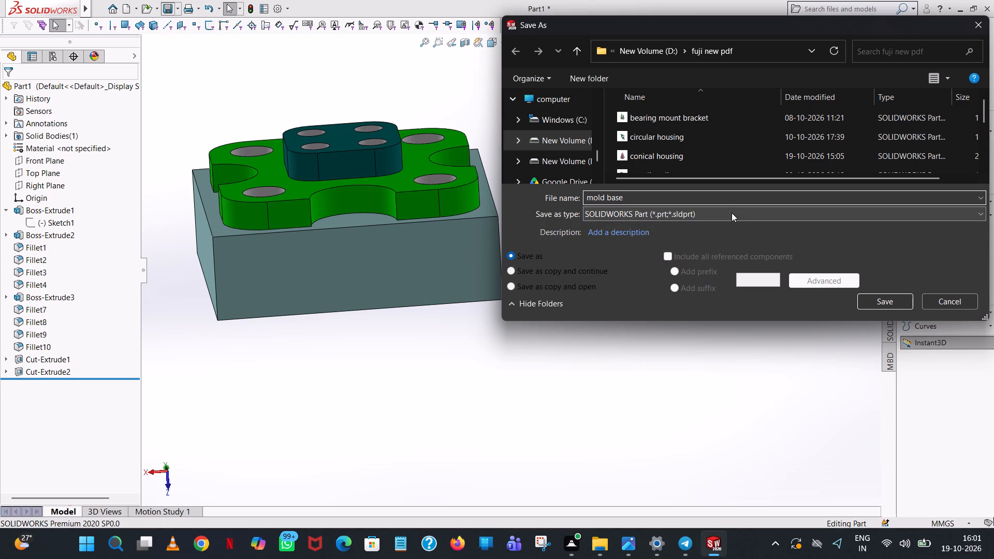
left_click(732, 213)
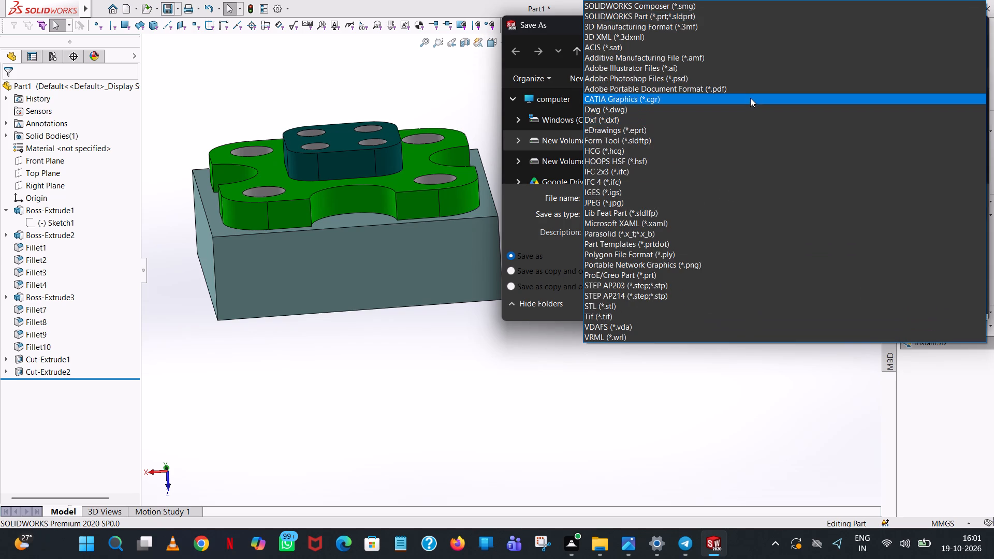
left_click(753, 89)
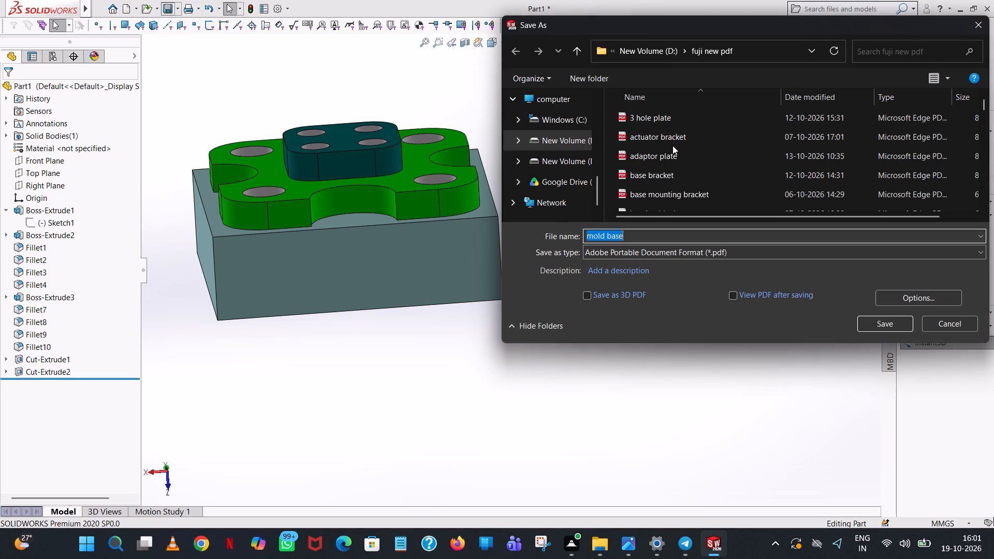
left_click(896, 329)
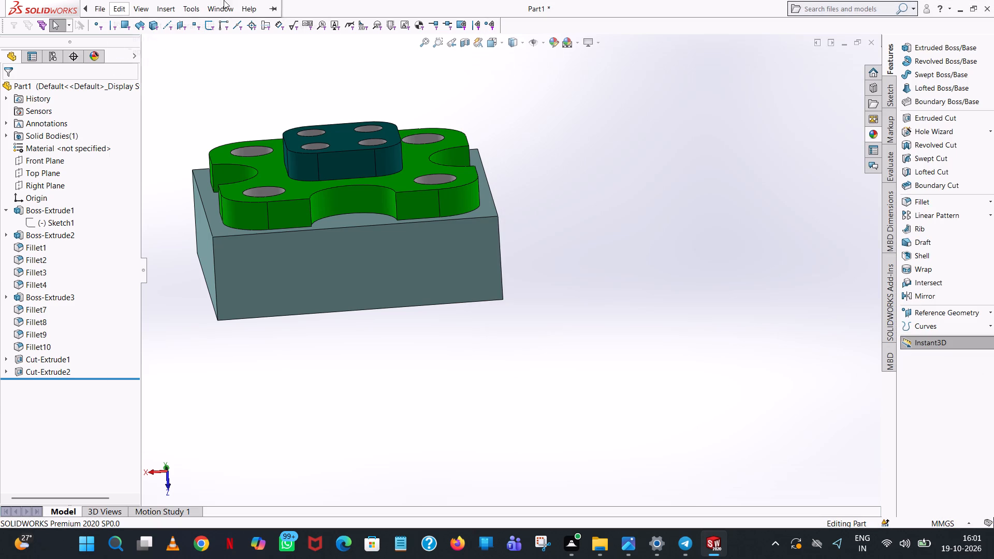
left_click(370, 56)
Save the model as a SOLIDWORKS part named "mold base" in the fuji new design folder on drive D.
left_click(177, 4)
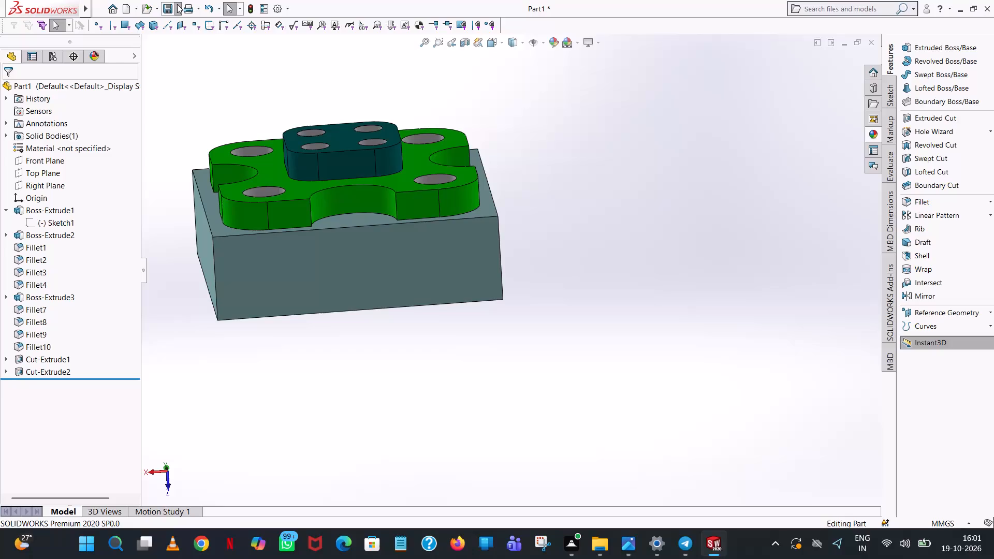
left_click(183, 35)
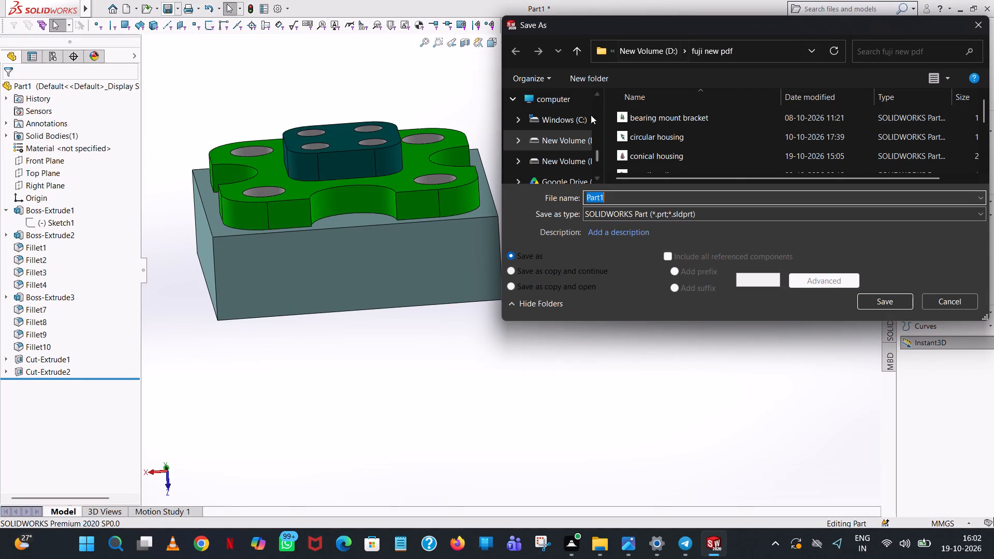
left_click(578, 52)
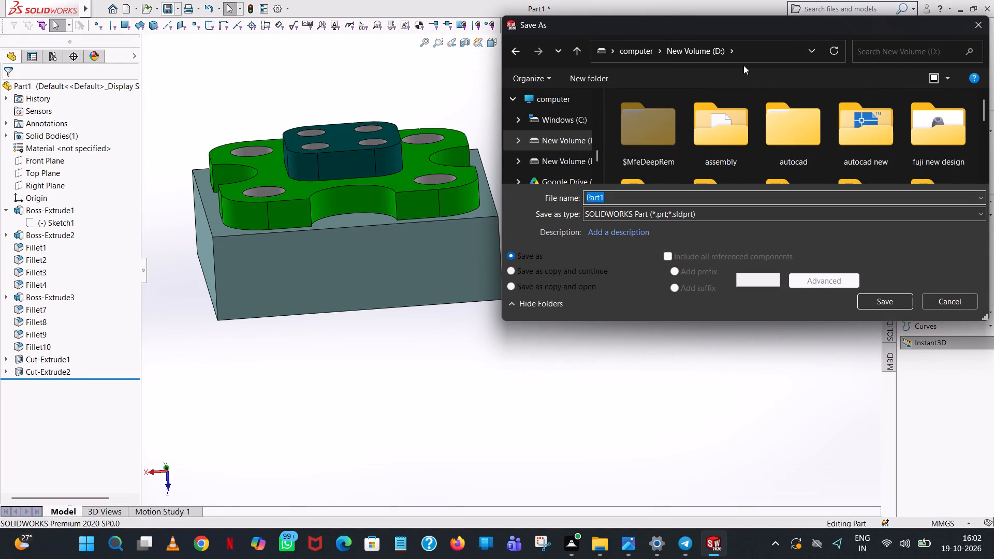
double_click(944, 114)
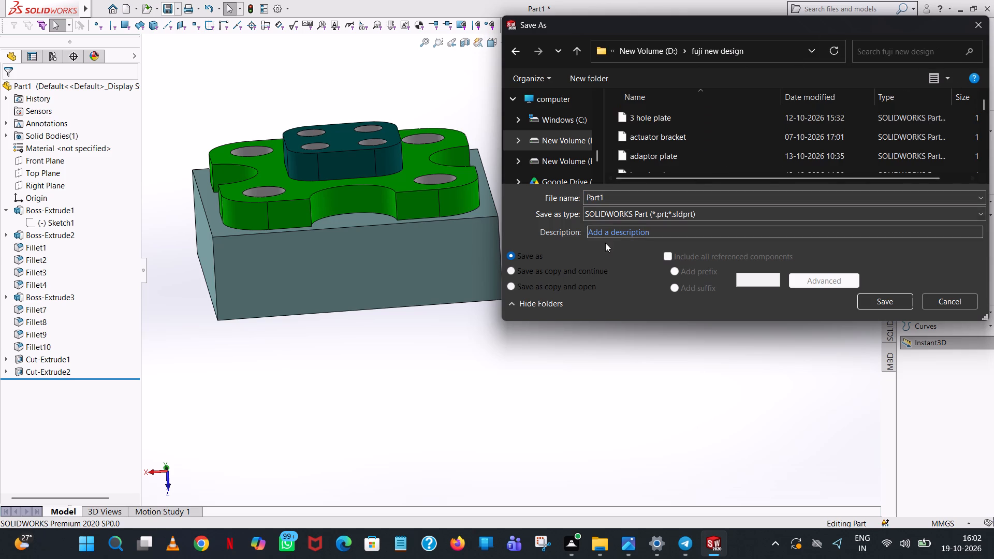
double_click(632, 196)
type("mold base")
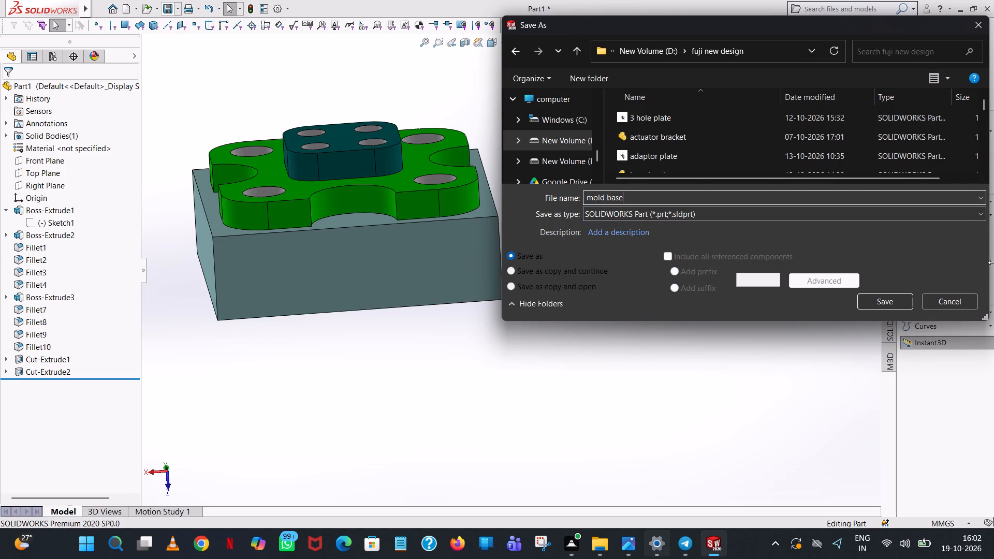
left_click(891, 298)
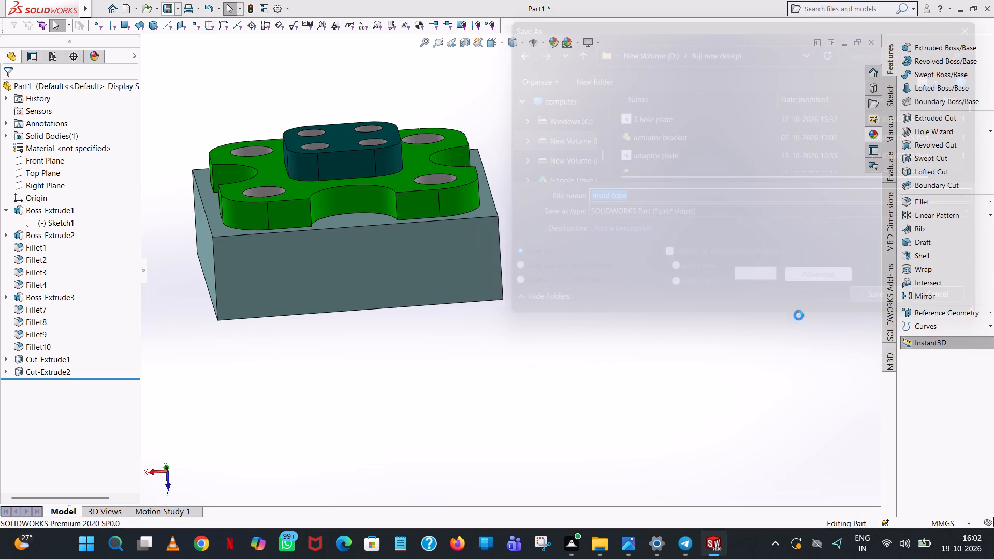